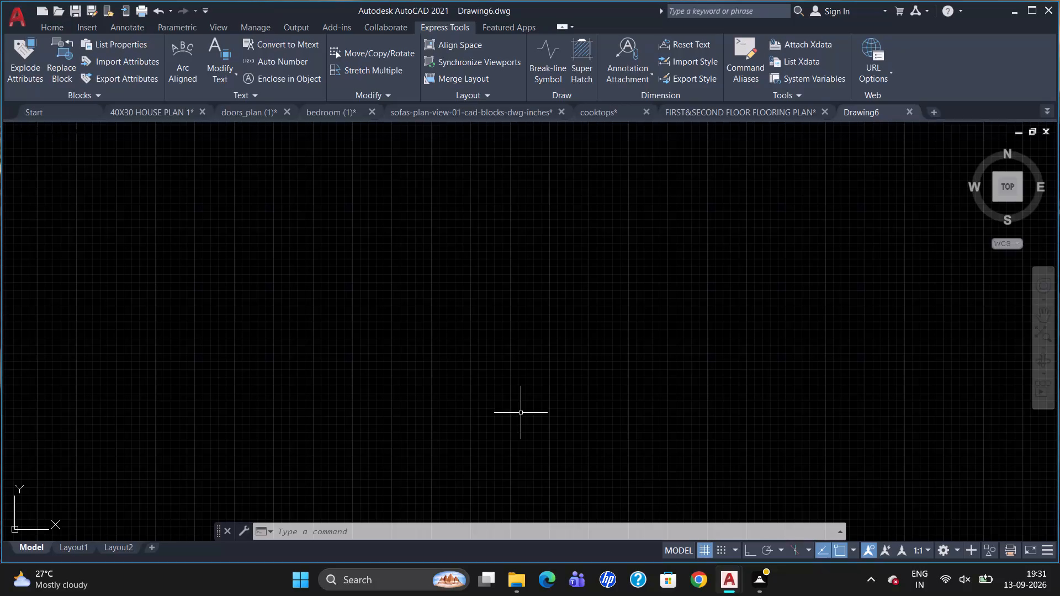
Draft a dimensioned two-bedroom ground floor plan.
Turn off the grid display in the drawing area.
{"action": "left_click", "coordinate": [708, 544]}
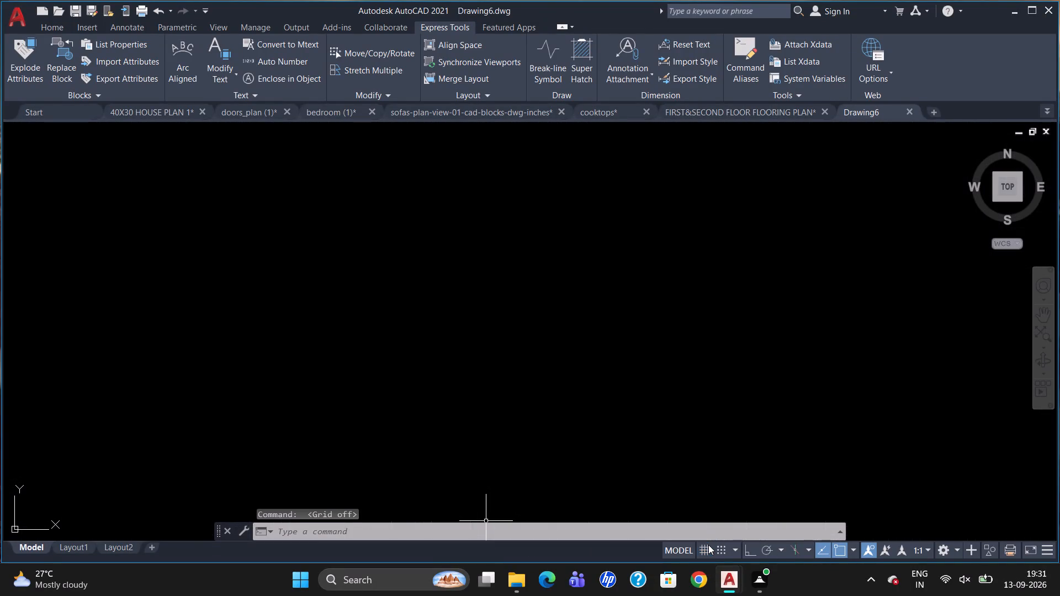
Configure the drawing units to Engineering length with 0'-0.00" precision and Inches as the insertion scale.
{"action": "left_click", "coordinate": [499, 532]}
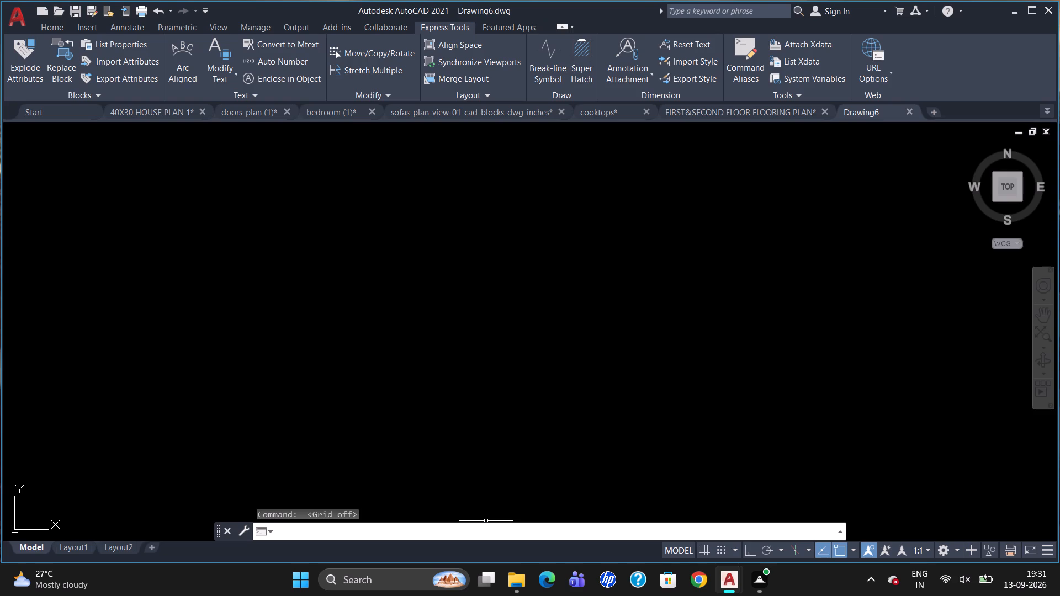
{"action": "type", "text": "UN"}
{"action": "key", "text": "Return"}
{"action": "left_click", "coordinate": [510, 188]}
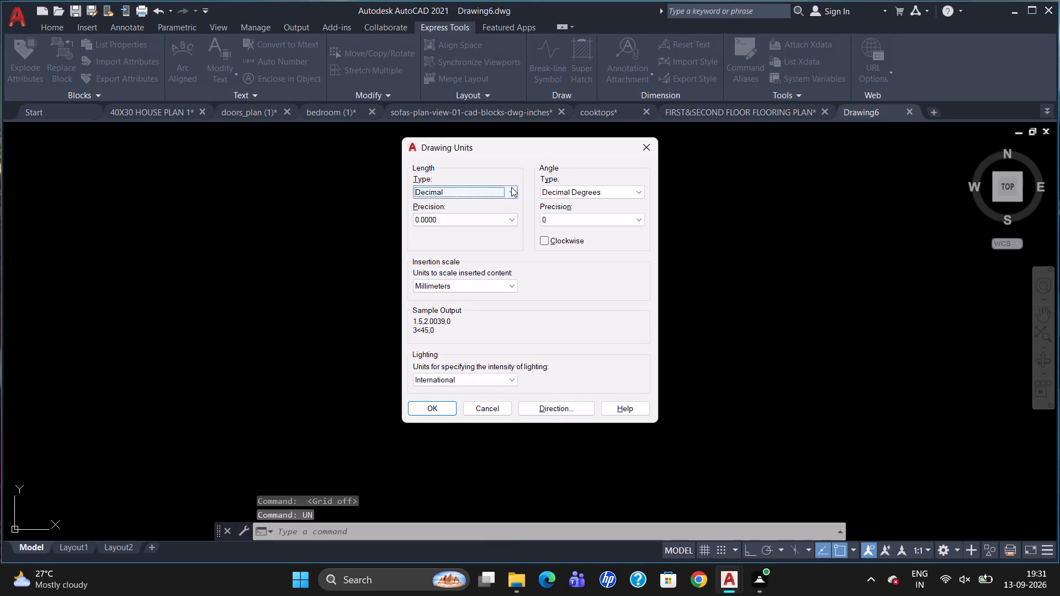
{"action": "left_click", "coordinate": [501, 217]}
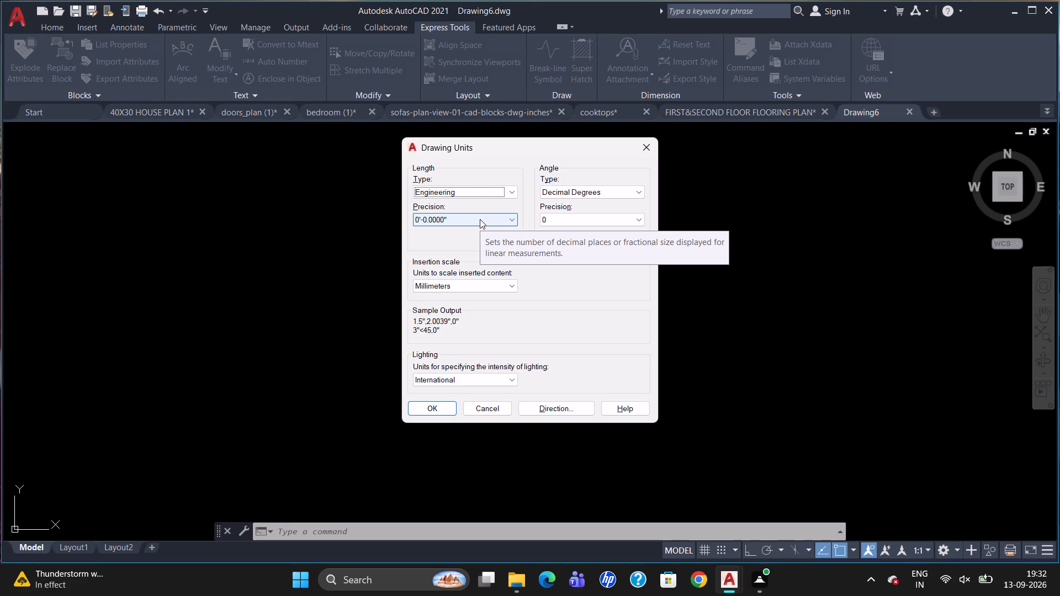
{"action": "left_click", "coordinate": [482, 222]}
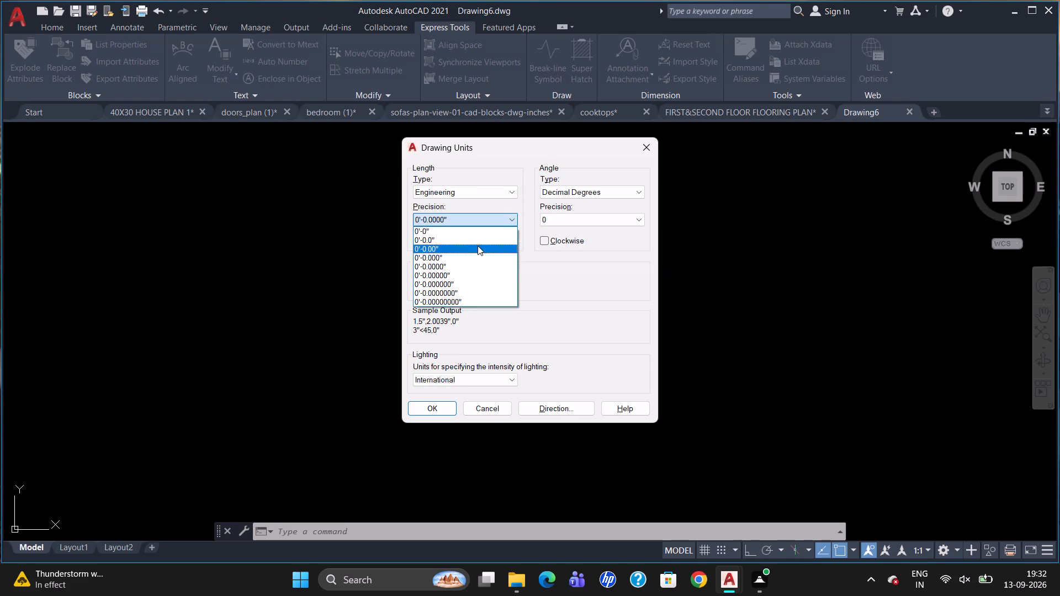
{"action": "left_click", "coordinate": [478, 247]}
{"action": "left_click", "coordinate": [464, 282]}
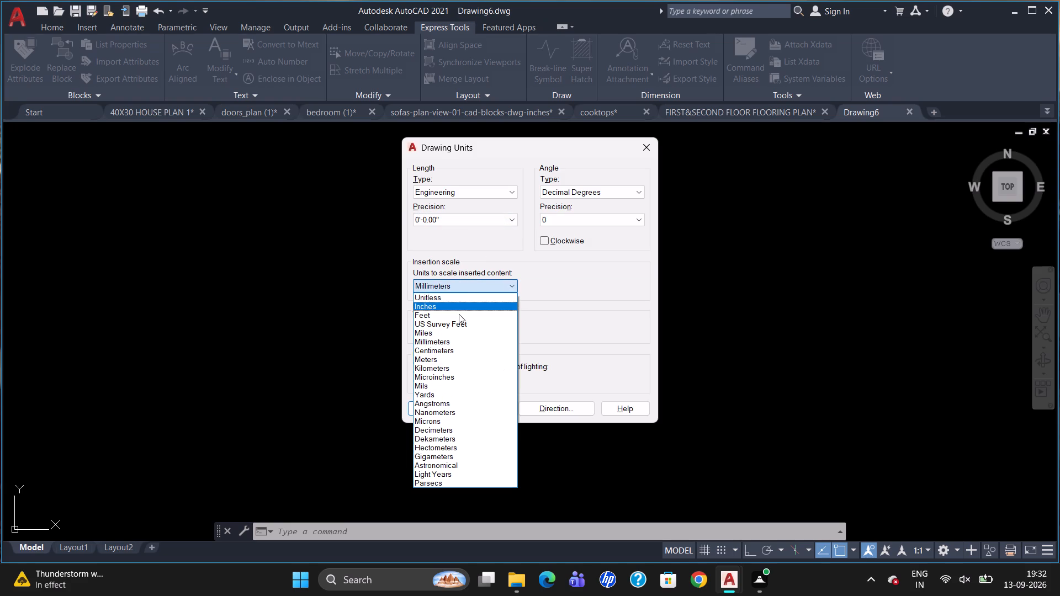
{"action": "left_click", "coordinate": [462, 309]}
{"action": "left_click", "coordinate": [441, 403]}
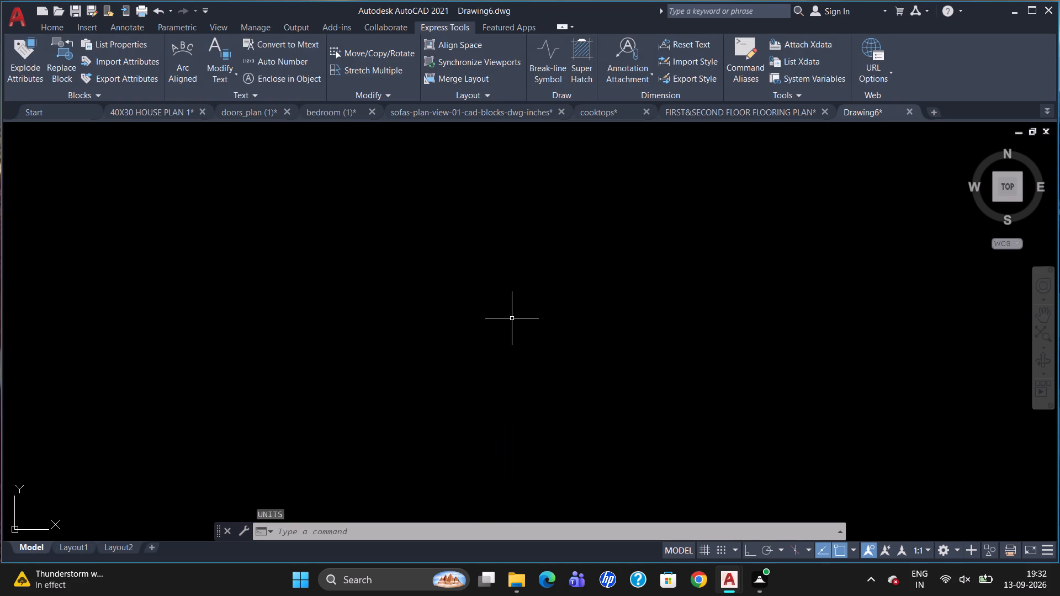
Modify the ISO-25 dimension style to use the Engineering unit format for linear dimensions.
{"action": "key", "text": "d"}
{"action": "key", "text": "Return"}
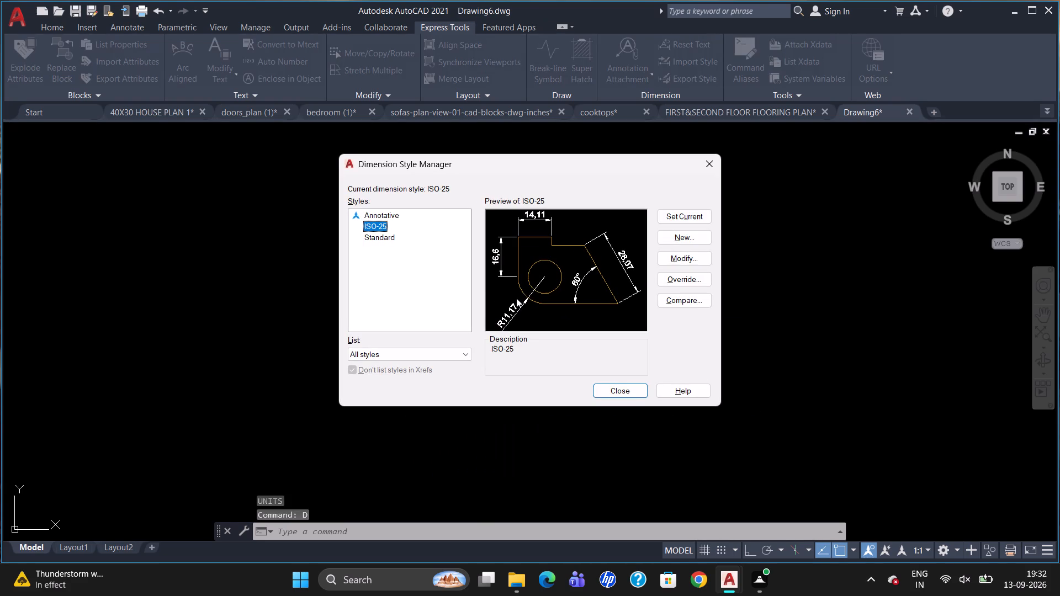
{"action": "left_click", "coordinate": [698, 259]}
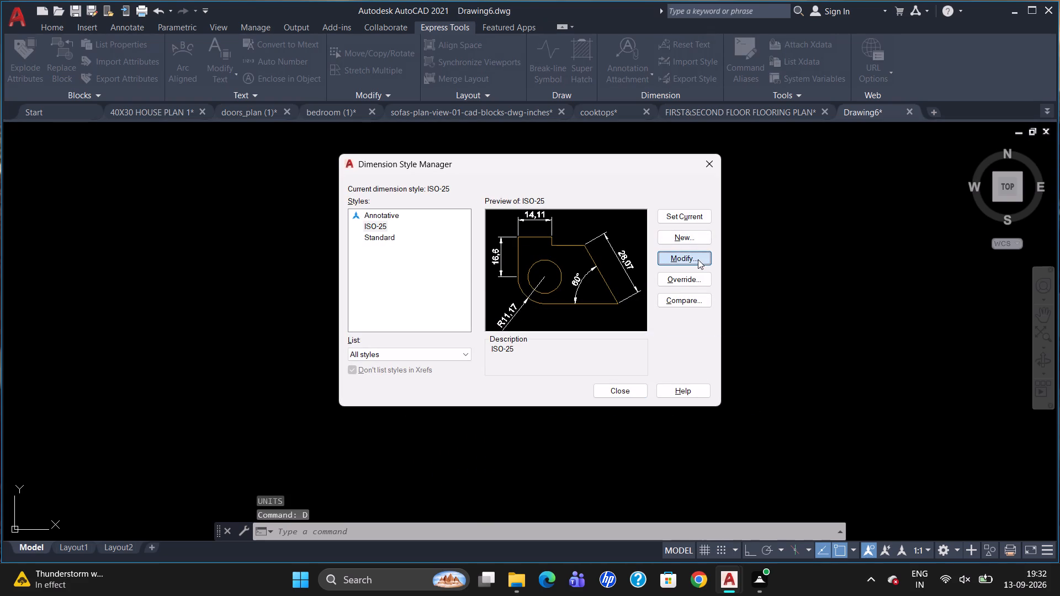
{"action": "left_click", "coordinate": [493, 136]}
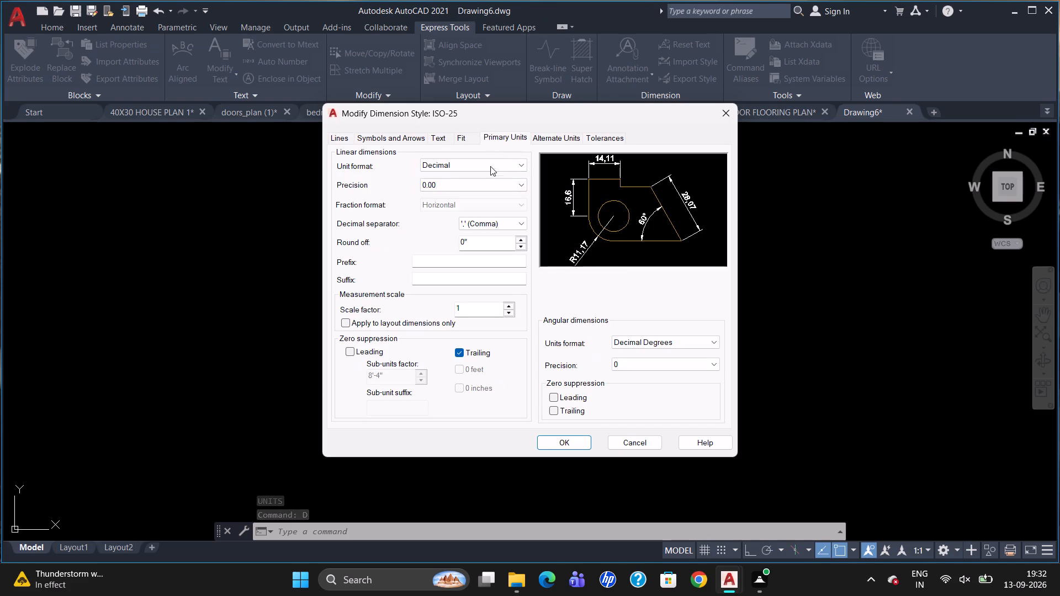
{"action": "left_click", "coordinate": [490, 168]}
{"action": "left_click", "coordinate": [491, 197]}
Set the ISO-25 dimension style's text height to 5.
{"action": "left_click", "coordinate": [462, 137]}
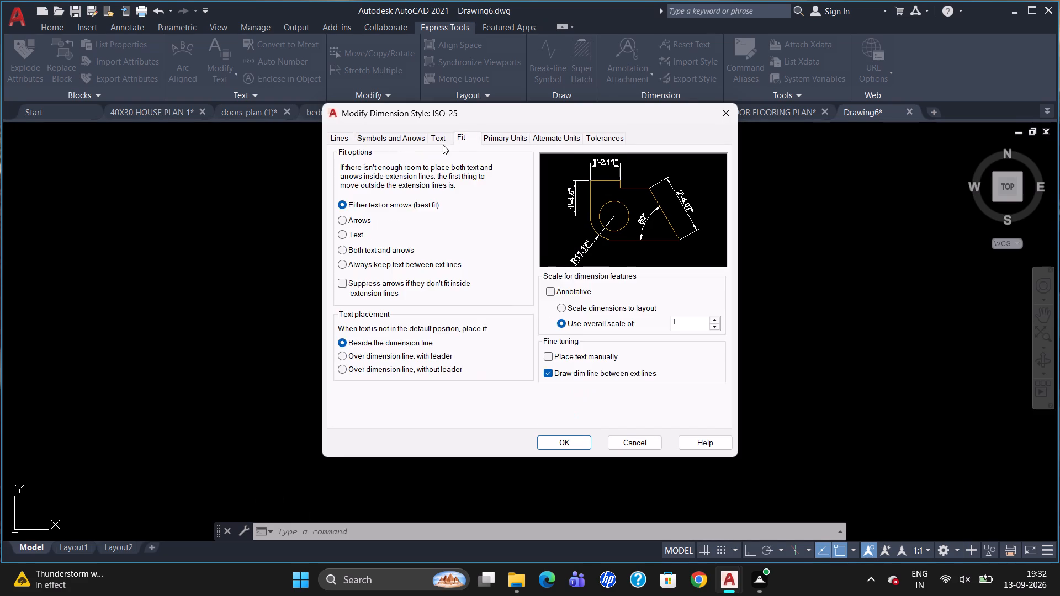
{"action": "left_click", "coordinate": [438, 140]}
{"action": "left_click_drag", "start_coordinate": [506, 240], "coordinate": [460, 241]}
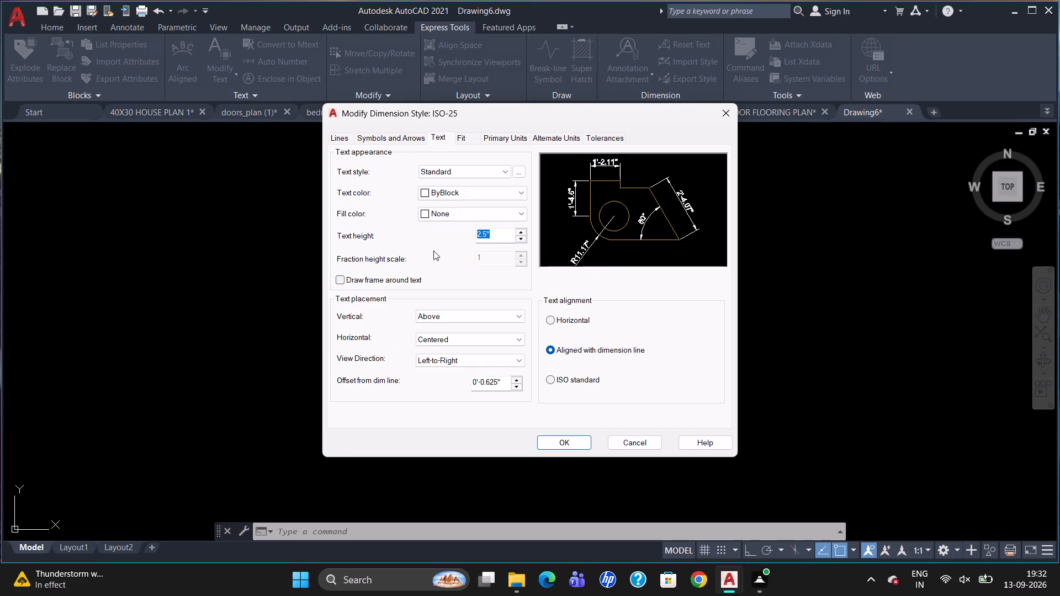
{"action": "key", "text": "BackSpace"}
{"action": "key", "text": "5"}
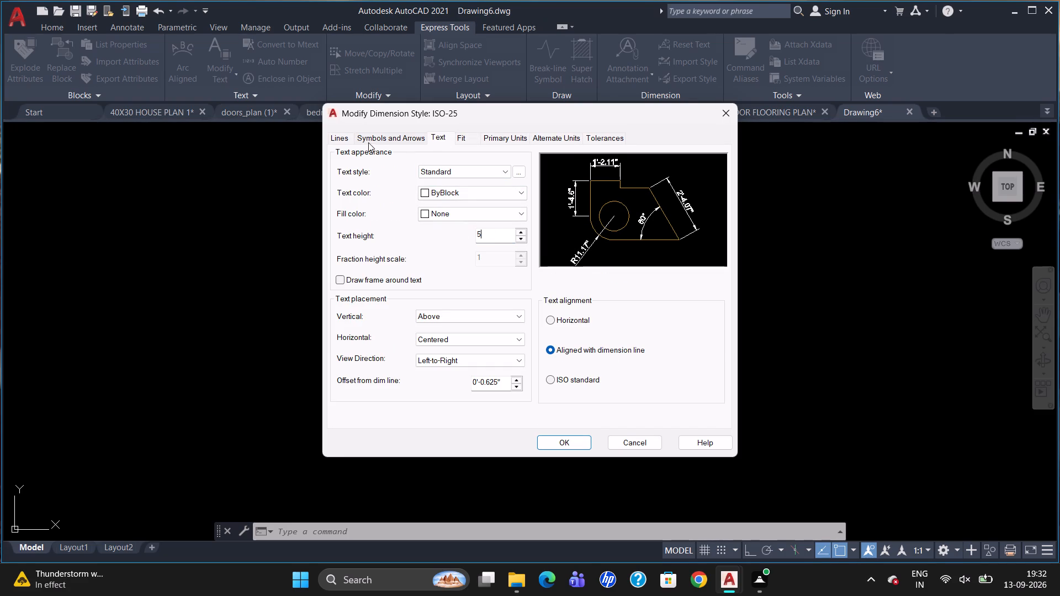
Set the ISO-25 dimension style's arrow size to 5.
{"action": "left_click", "coordinate": [372, 138]}
{"action": "left_click_drag", "start_coordinate": [374, 268], "coordinate": [349, 274]}
{"action": "left_click_drag", "start_coordinate": [308, 277], "coordinate": [299, 279]}
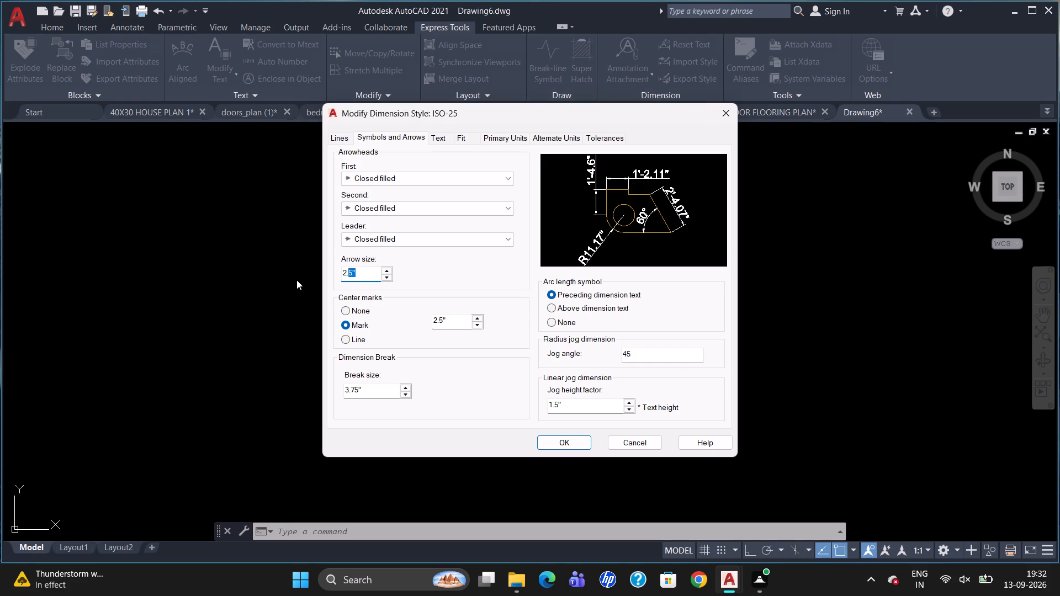
{"action": "key", "text": "BackSpace"}
{"action": "key", "text": "BackSpace"}
{"action": "key", "text": "BackSpace"}
{"action": "key", "text": "5"}
Enable fixed length extension lines for the ISO-25 dimension style and save the style changes.
{"action": "left_click", "coordinate": [336, 140]}
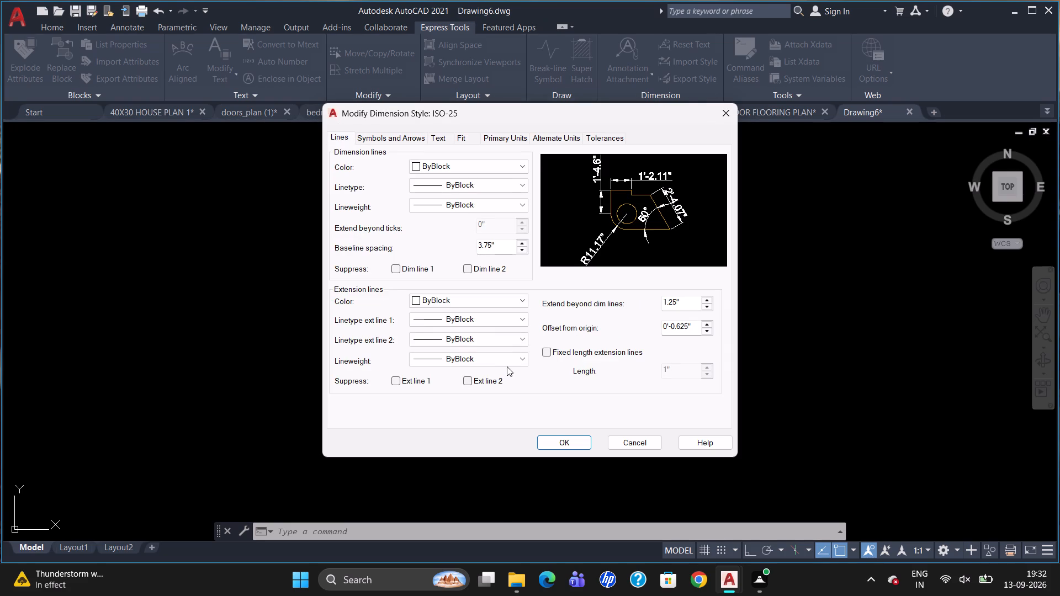
{"action": "left_click", "coordinate": [549, 352]}
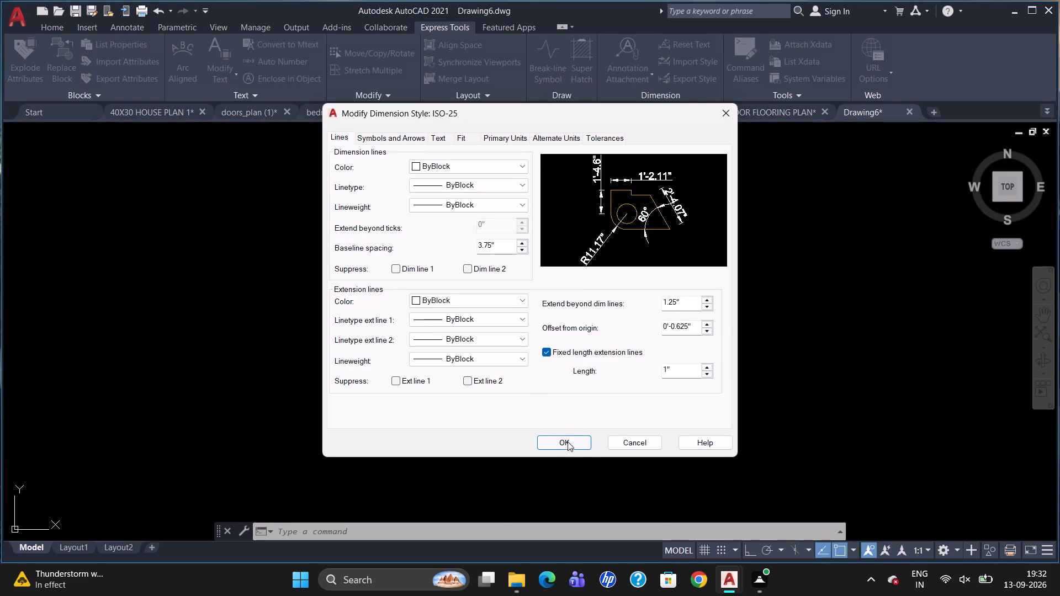
{"action": "left_click", "coordinate": [569, 440]}
{"action": "left_click", "coordinate": [622, 393]}
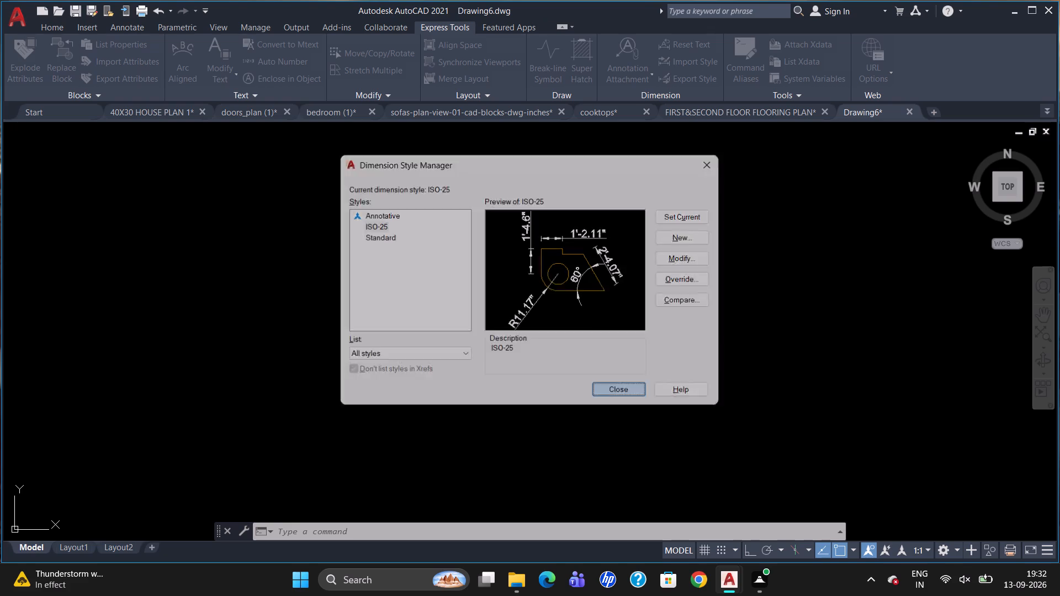
Set the model space limits with lower left corner 0,0 and upper right corner 11.7,16.5.
{"action": "key", "text": "l"}
{"action": "type", "text": "IM"}
{"action": "key", "text": "i"}
{"action": "key", "text": "t"}
{"action": "key", "text": "s"}
{"action": "key", "text": "Return"}
{"action": "key", "text": "0"}
{"action": "key", "text": "comma"}
{"action": "key", "text": "0"}
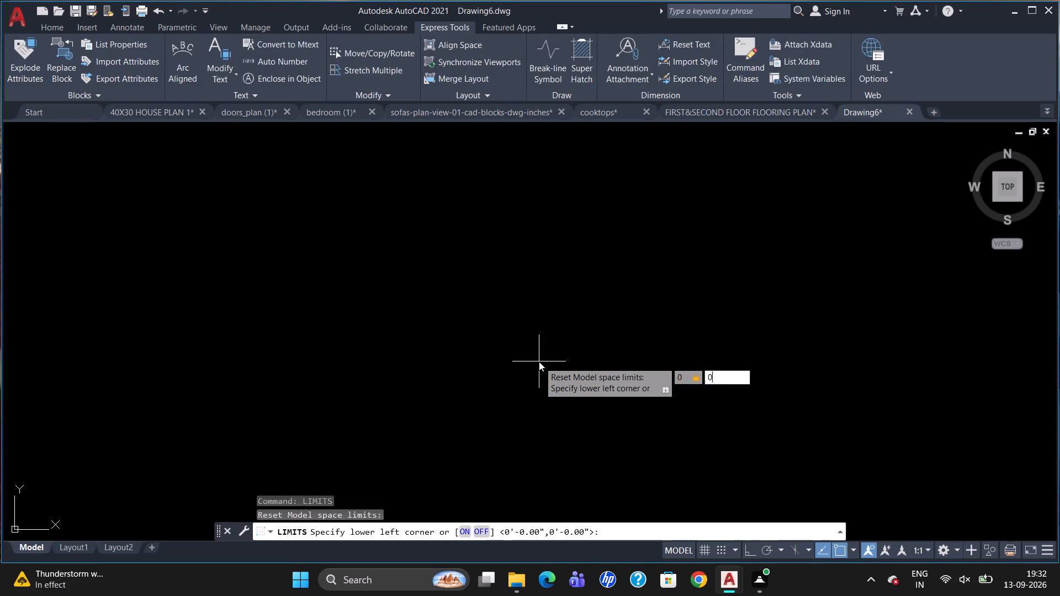
{"action": "key", "text": "Return"}
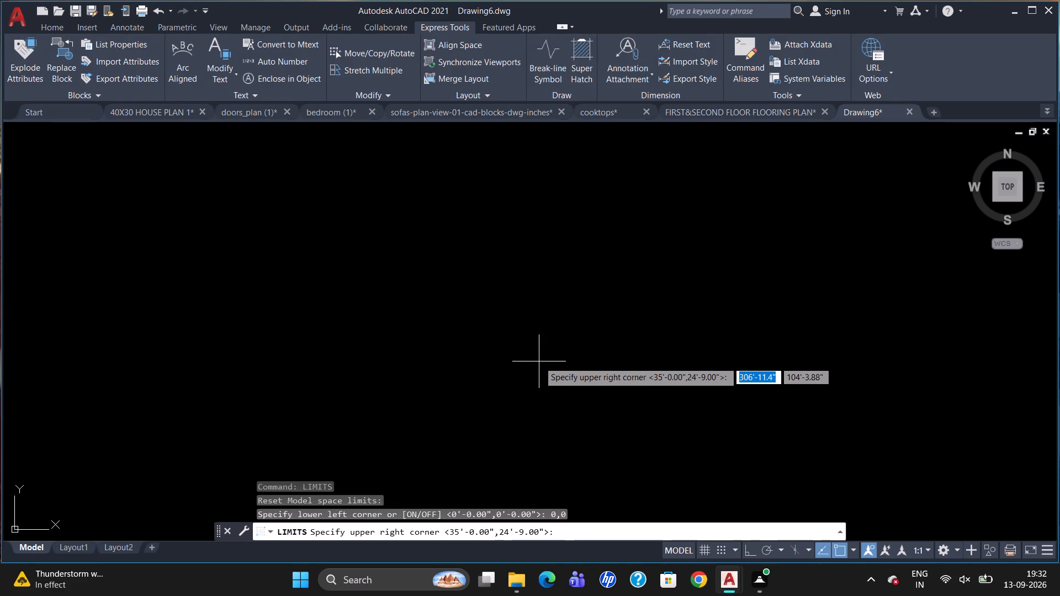
{"action": "type", "text": "11.7,16.6"}
{"action": "key", "text": "BackSpace"}
{"action": "key", "text": "5"}
{"action": "key", "text": "Return"}
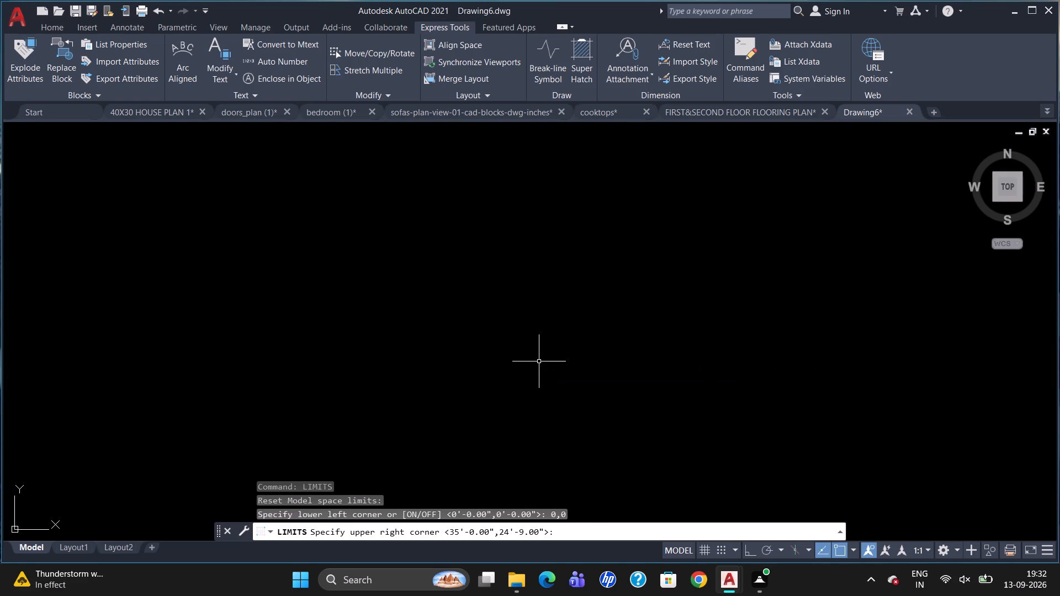
Zoom All to fit the view to the drawing limits.
{"action": "key", "text": "z"}
{"action": "key", "text": "Return"}
{"action": "key", "text": "a"}
{"action": "key", "text": "Return"}
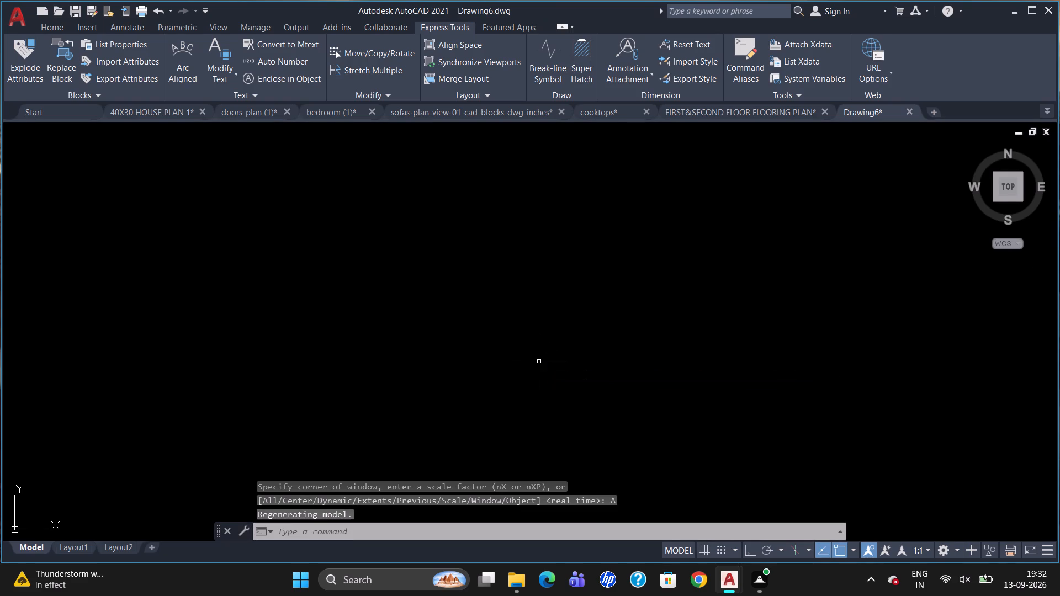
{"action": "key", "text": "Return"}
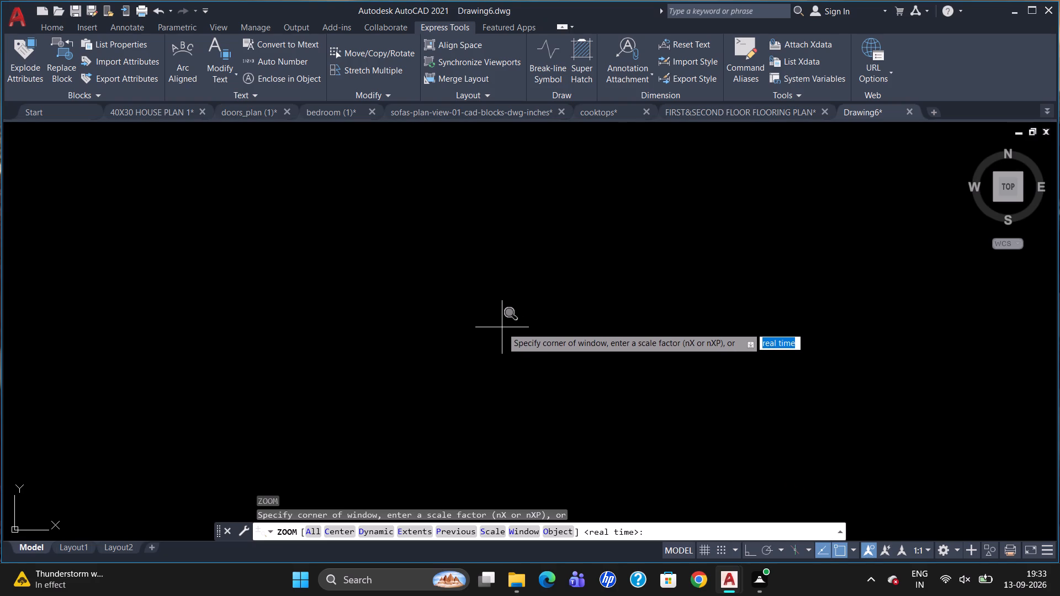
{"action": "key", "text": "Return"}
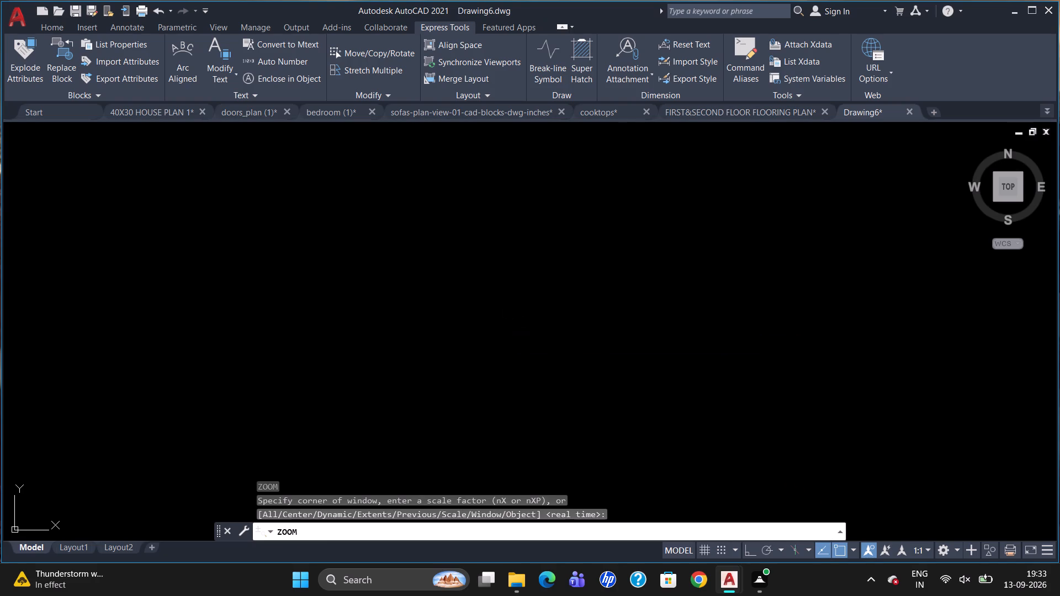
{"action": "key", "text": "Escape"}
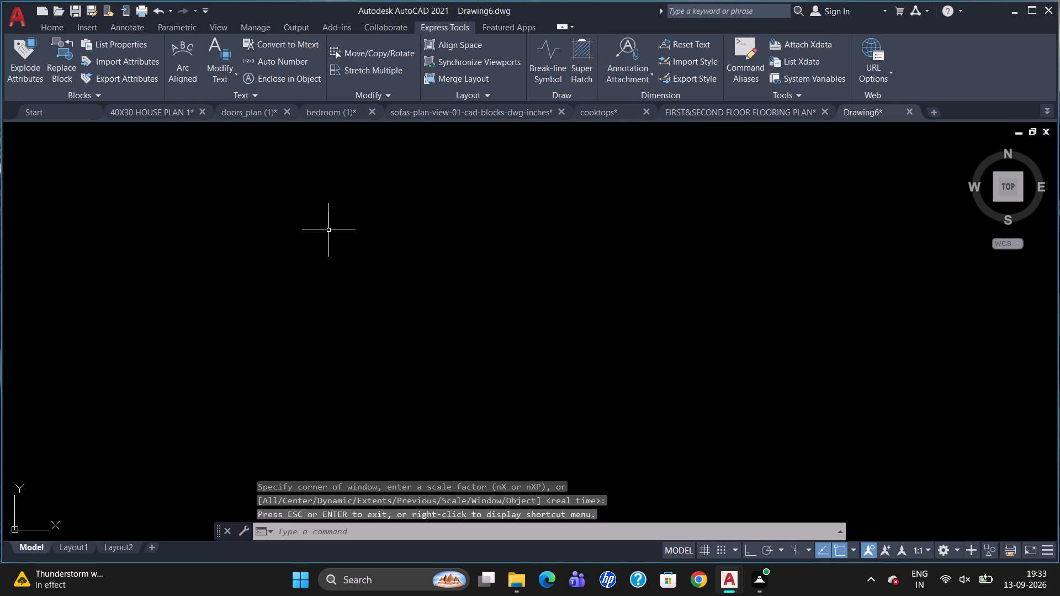
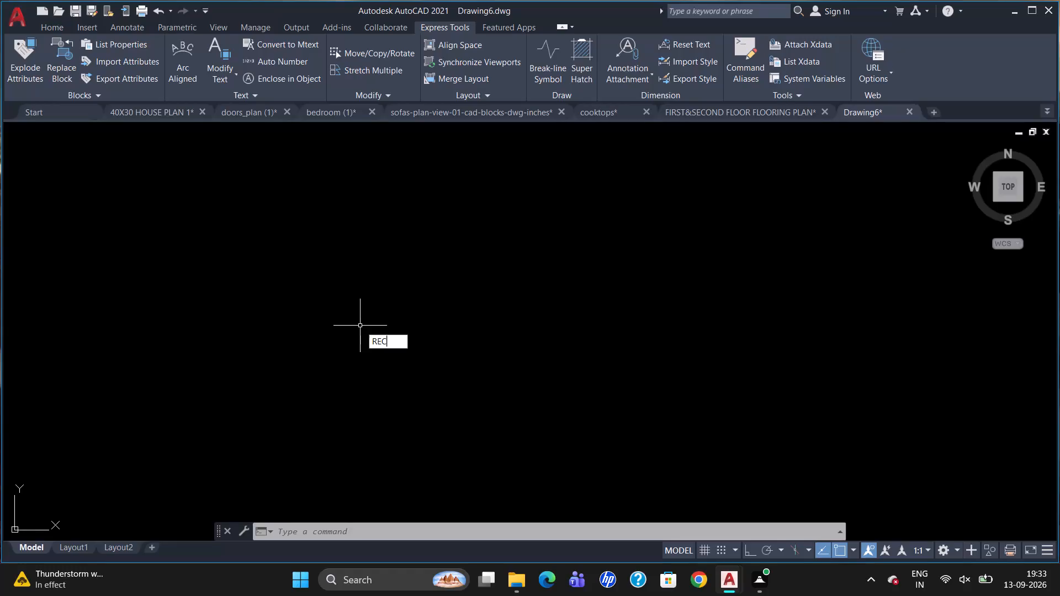
Draw a rectangle 32' wide and 45'4" high.
{"action": "key", "text": "Return"}
{"action": "left_click", "coordinate": [425, 183]}
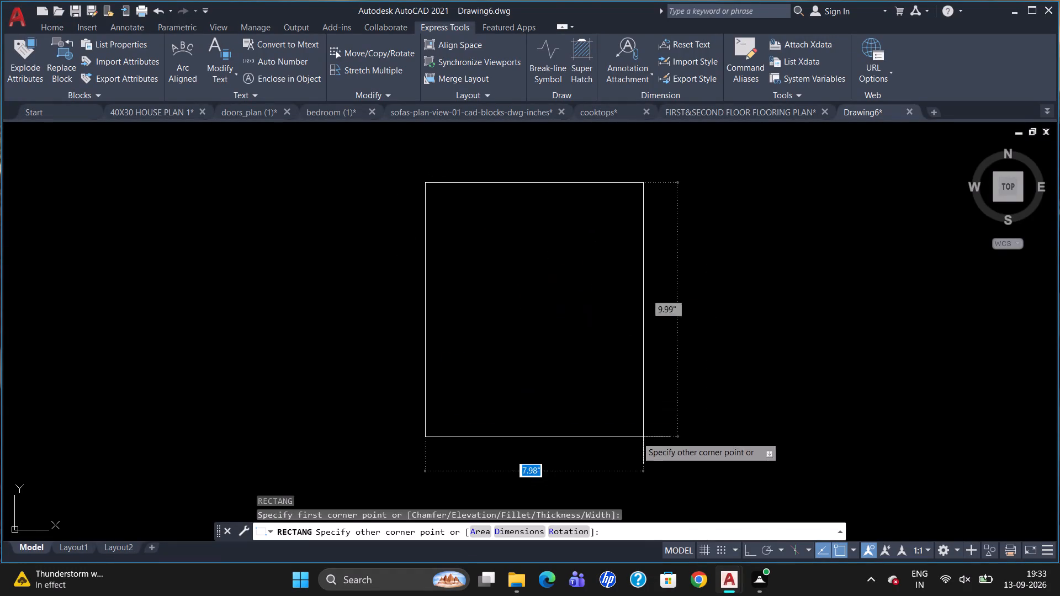
{"action": "type", "text": "32'"}
{"action": "key", "text": "Tab"}
{"action": "key", "text": "4"}
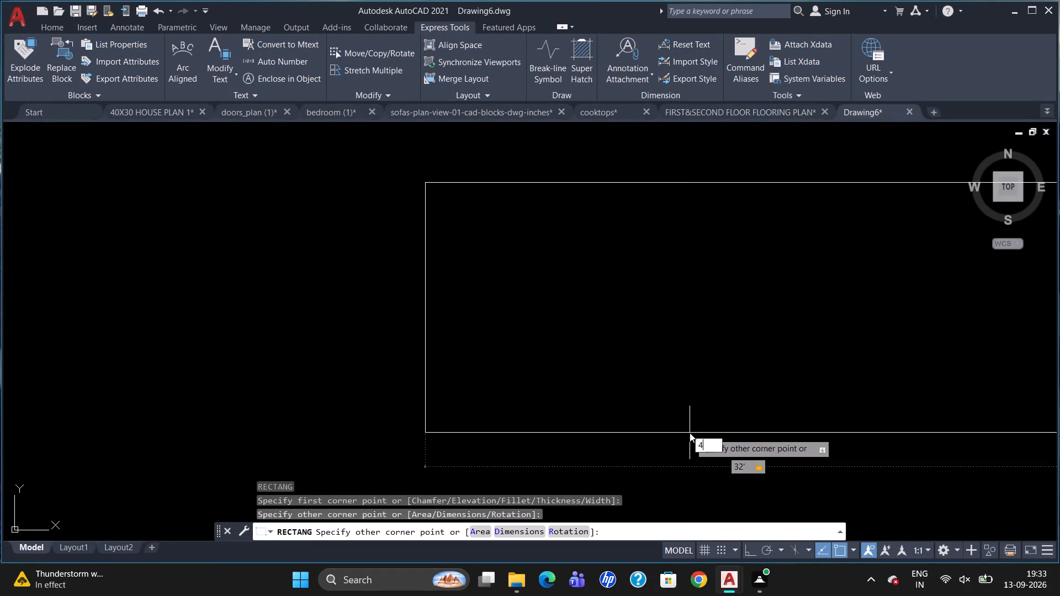
{"action": "type", "text": "5'"}
{"action": "type", "text": "4\""}
{"action": "key", "text": "Return"}
{"action": "key", "text": "Escape"}
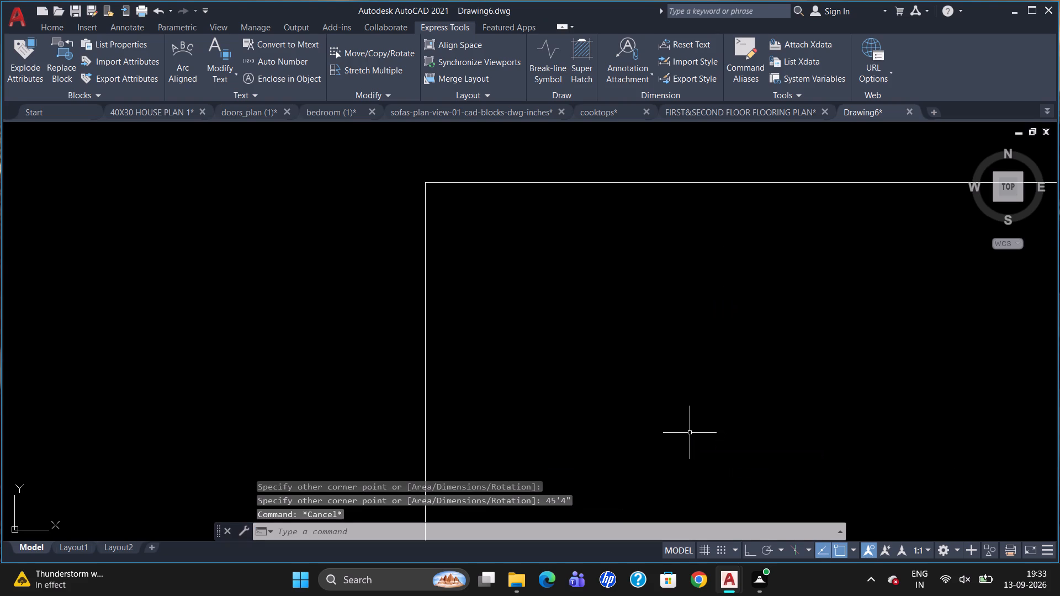
Move the UCS origin off the rectangle into the empty space beyond its upper-left corner.
{"action": "scroll", "coordinate": [510, 231], "scroll_direction": "down", "scroll_amount": 4}
{"action": "scroll", "coordinate": [415, 278], "scroll_direction": "down", "scroll_amount": 4}
{"action": "scroll", "coordinate": [639, 179], "scroll_direction": "down", "scroll_amount": 1}
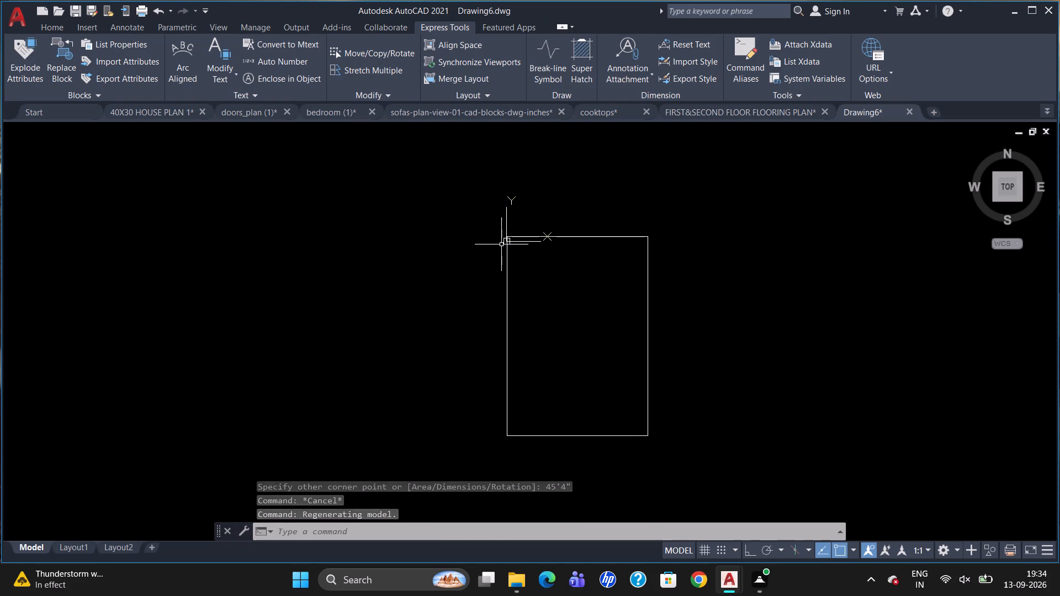
{"action": "left_click_drag", "start_coordinate": [506, 240], "coordinate": [459, 241]}
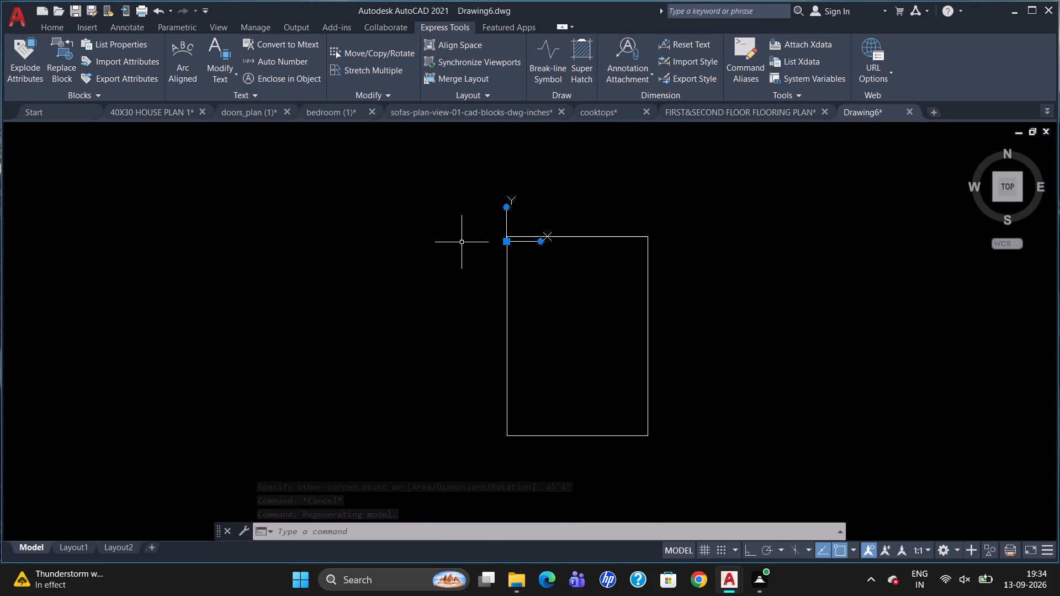
{"action": "left_click_drag", "start_coordinate": [508, 240], "coordinate": [501, 239]}
{"action": "left_click", "coordinate": [350, 214]}
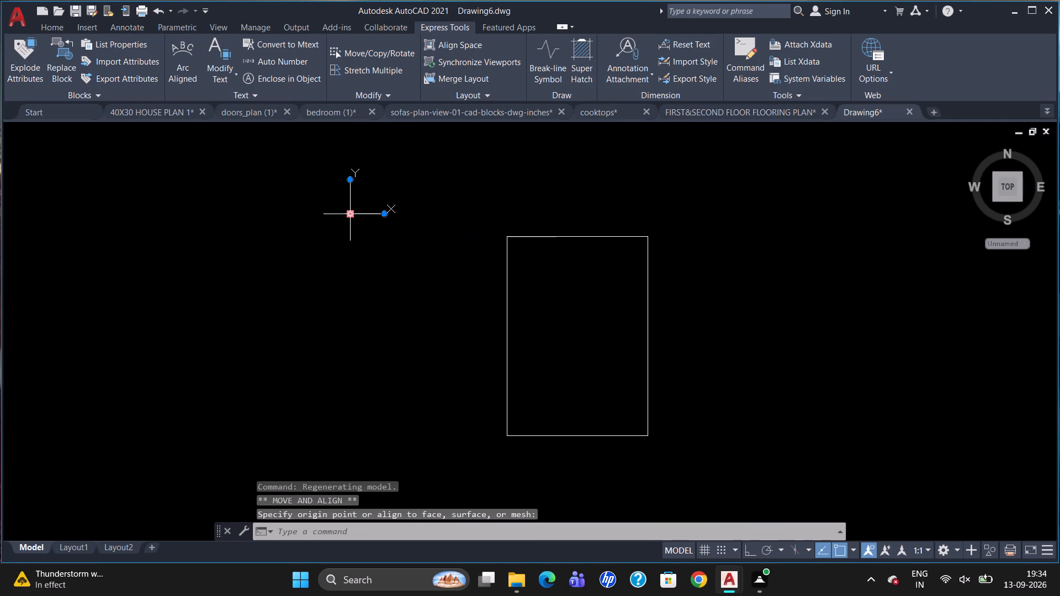
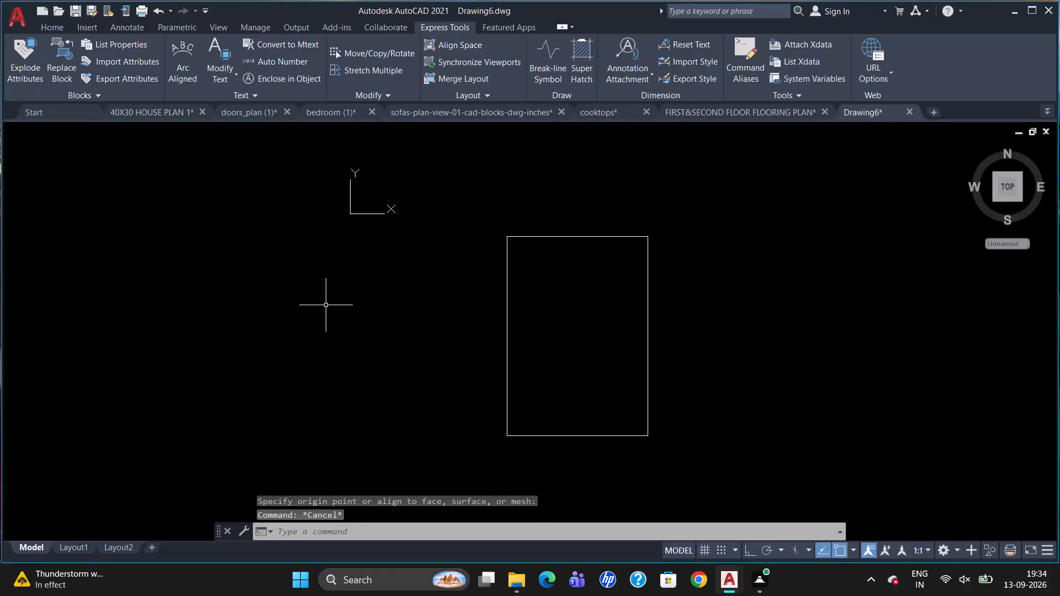
Offset the 32' by 45'4" rectangle 9" inward to form the outer wall thickness.
{"action": "key", "text": "o"}
{"action": "key", "text": "Return"}
{"action": "type", "text": "9\""}
{"action": "key", "text": "Return"}
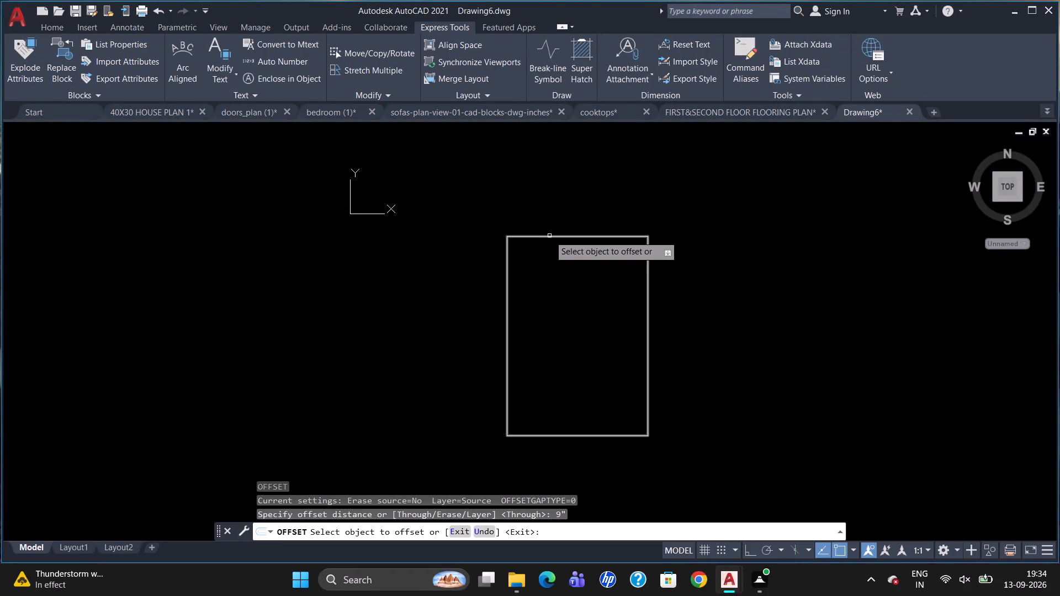
{"action": "left_click_drag", "start_coordinate": [550, 236], "coordinate": [550, 244]}
{"action": "left_click", "coordinate": [550, 265]}
{"action": "key", "text": "Escape"}
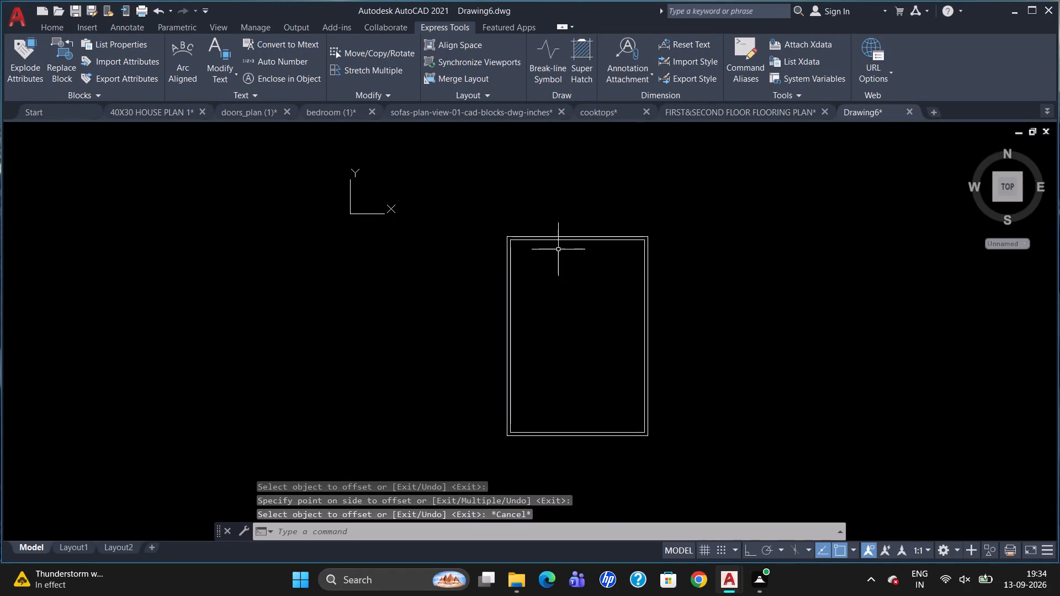
Explode the inner rectangle into separate lines.
{"action": "left_click", "coordinate": [561, 241]}
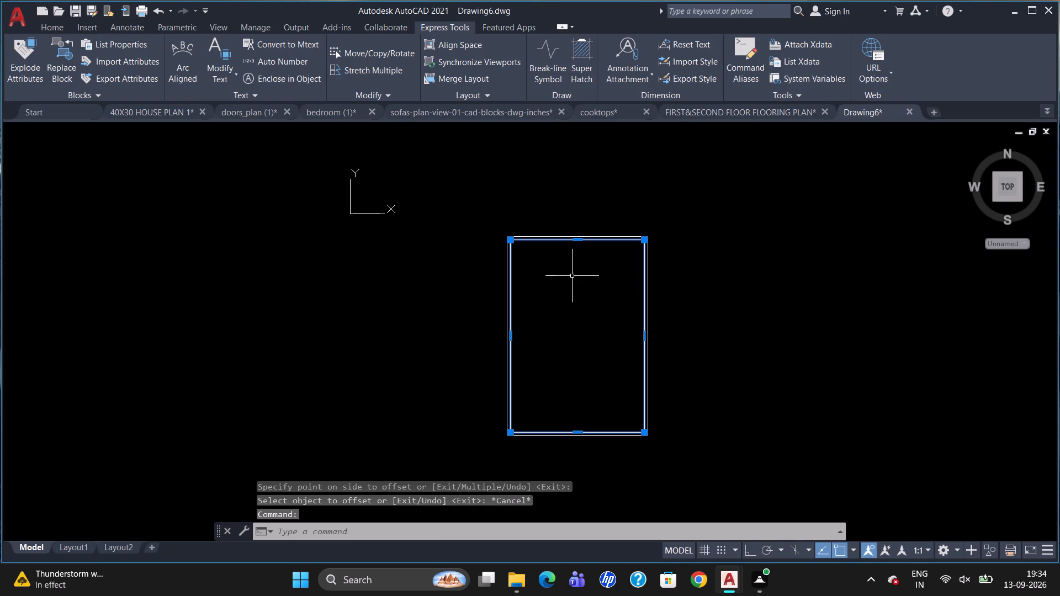
{"action": "key", "text": "x"}
{"action": "key", "text": "Return"}
{"action": "scroll", "coordinate": [712, 300], "scroll_direction": "up", "scroll_amount": 1}
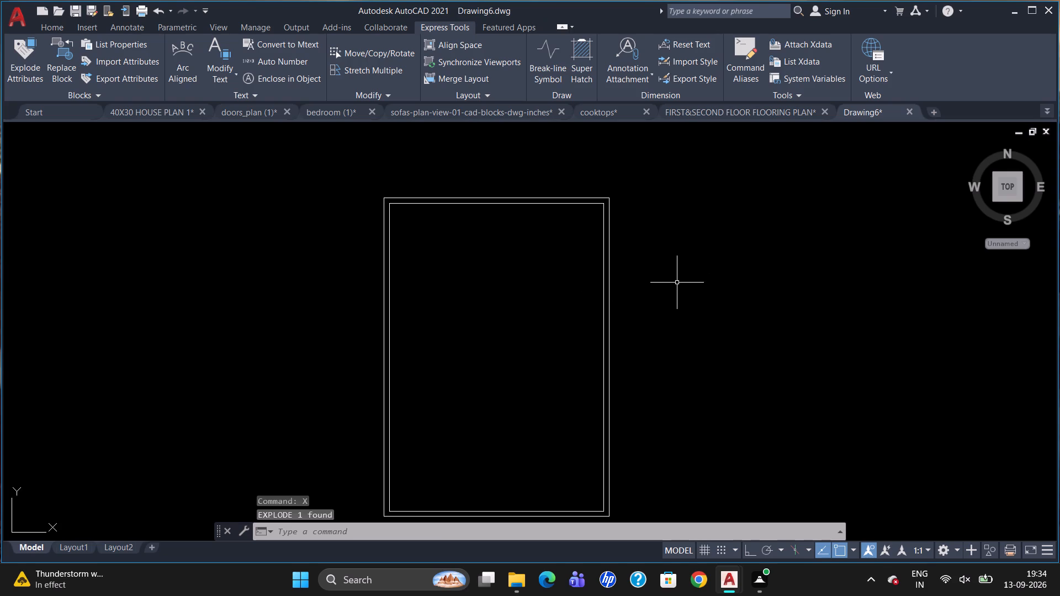
{"action": "scroll", "coordinate": [676, 289], "scroll_direction": "down", "scroll_amount": 1}
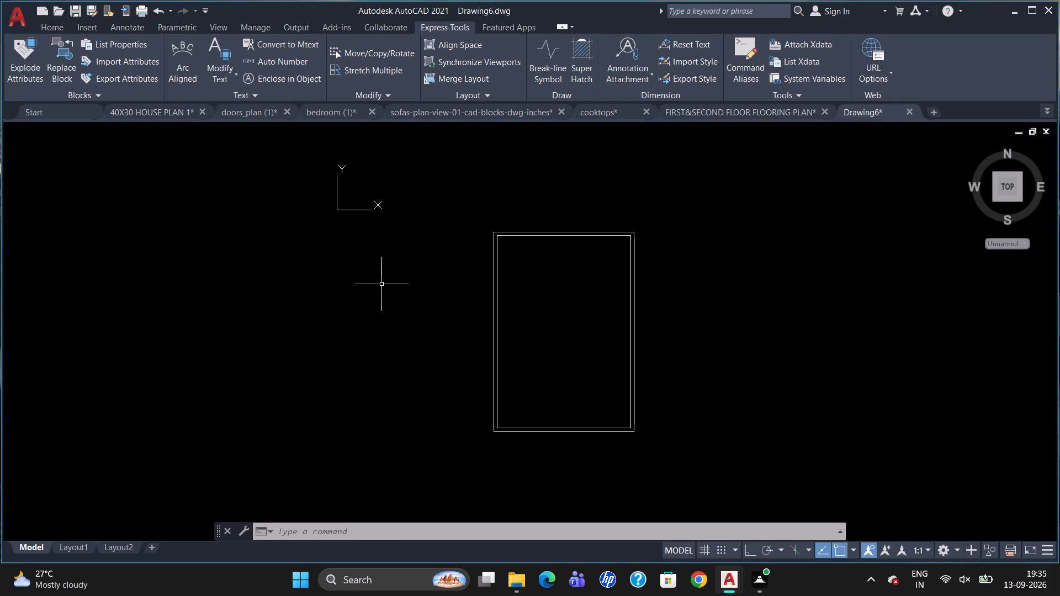
Offset the inner left wall line 11' to the right, and offset the new line 4" further to form a partition.
{"action": "key", "text": "o"}
{"action": "key", "text": "Return"}
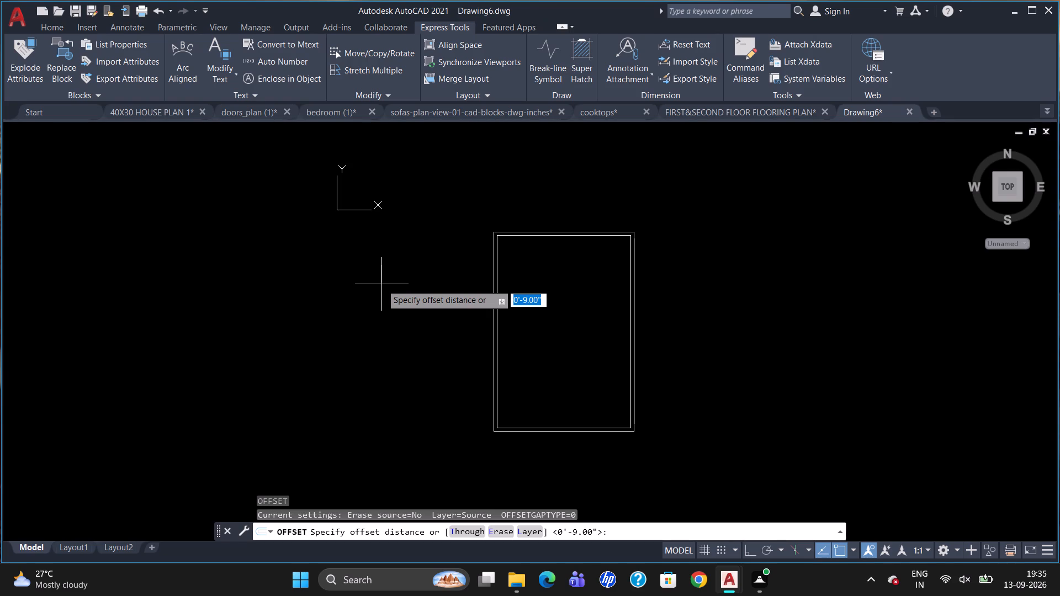
{"action": "type", "text": "11'"}
{"action": "key", "text": "Return"}
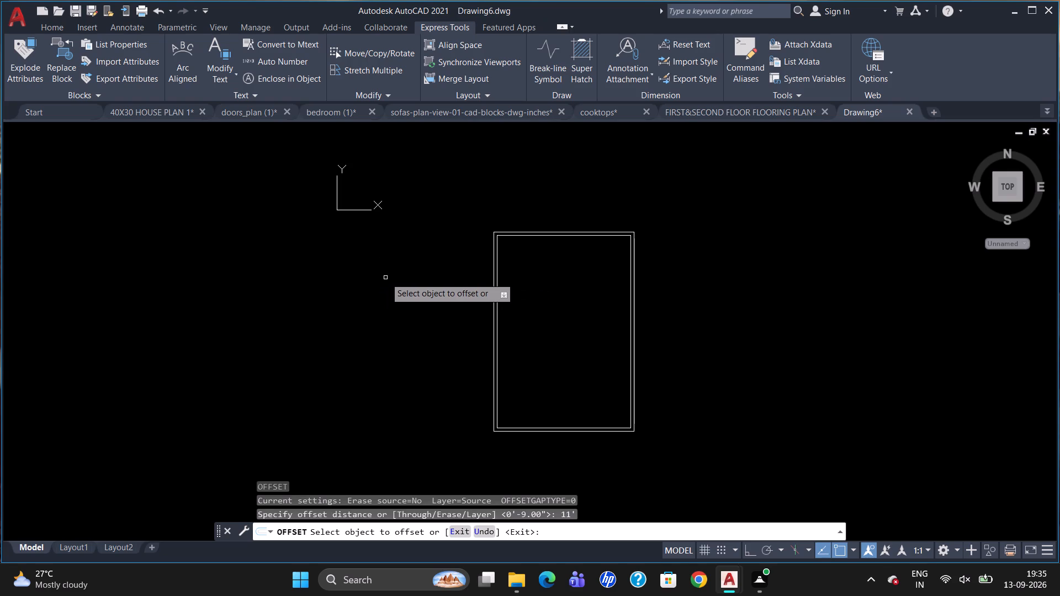
{"action": "left_click", "coordinate": [497, 299]}
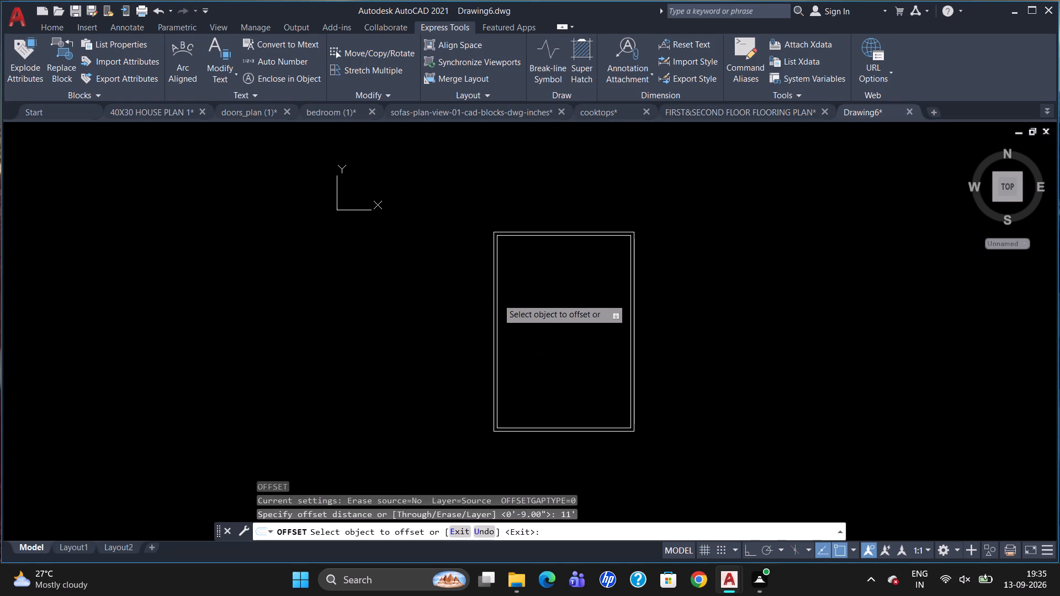
{"action": "left_click", "coordinate": [514, 308]}
{"action": "scroll", "coordinate": [660, 277], "scroll_direction": "up", "scroll_amount": 3}
{"action": "scroll", "coordinate": [570, 307], "scroll_direction": "down", "scroll_amount": 2}
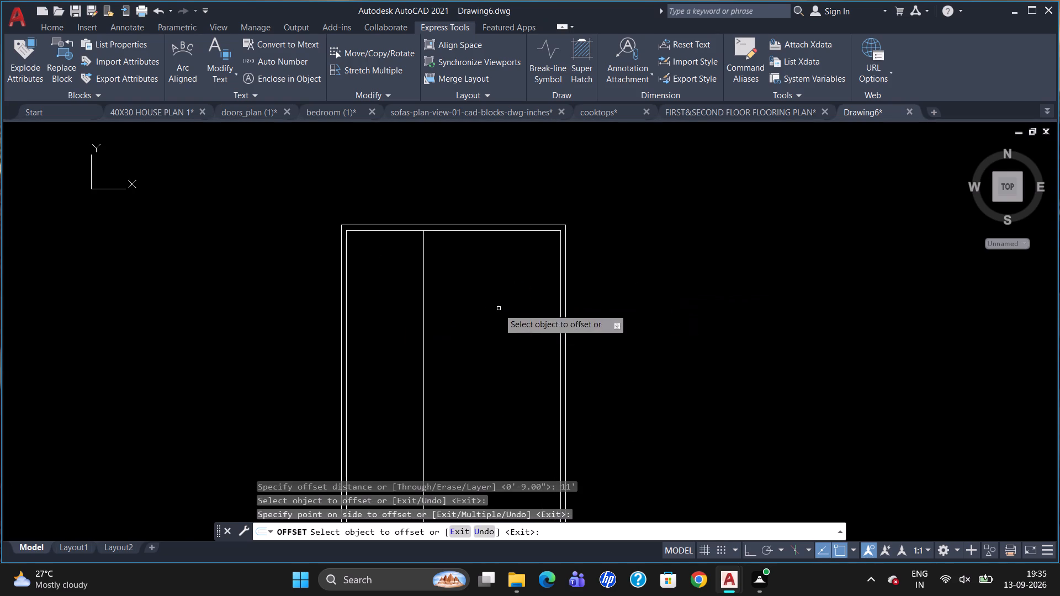
{"action": "left_click", "coordinate": [423, 307]}
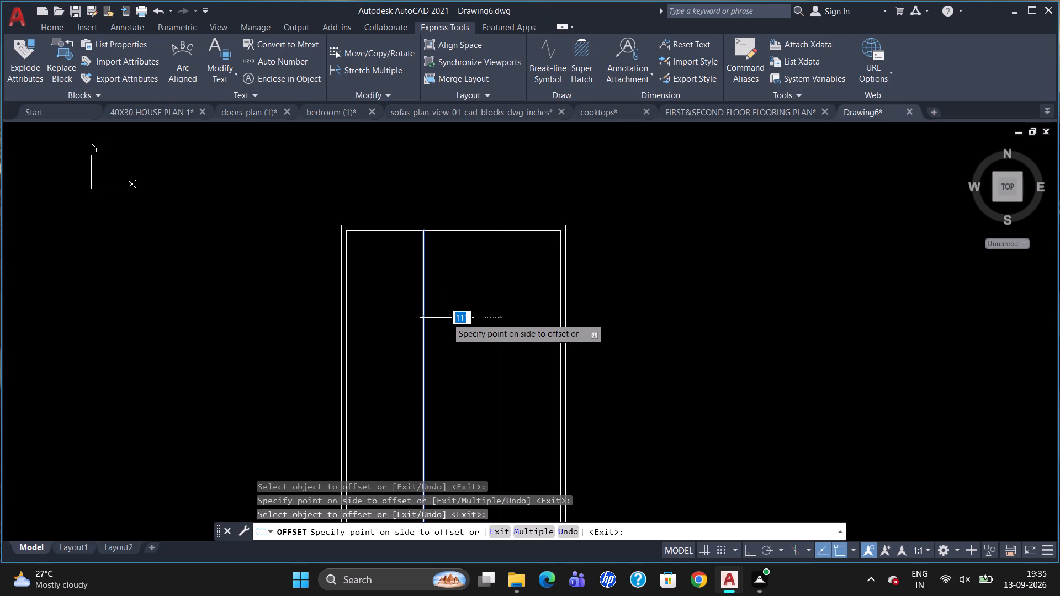
{"action": "key", "text": "4"}
{"action": "key", "text": "Return"}
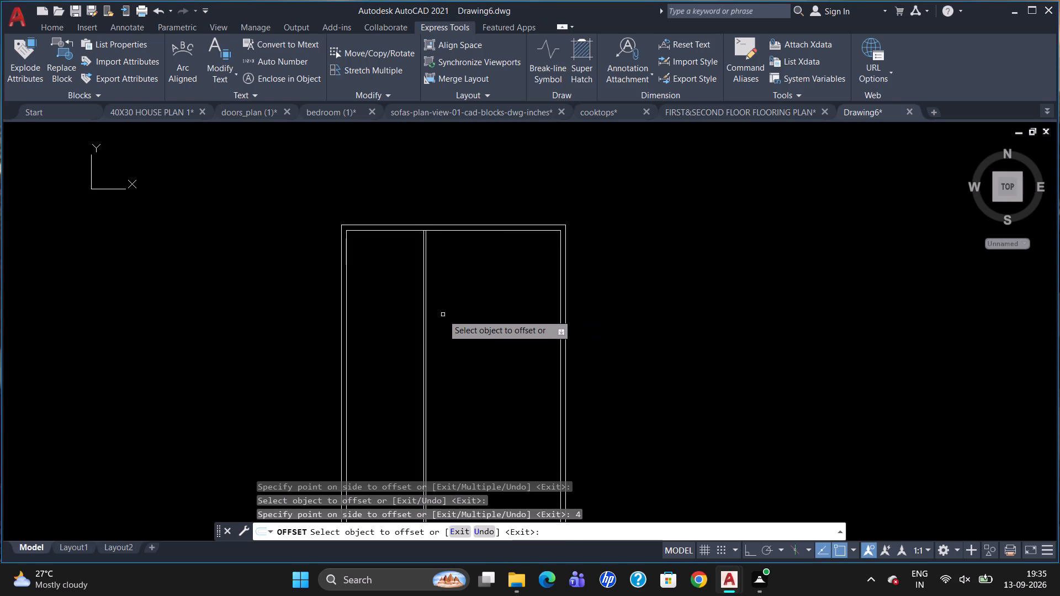
Offset the 4" partition's right line 6' to the right, and offset that new line 9" further to form a second wall.
{"action": "scroll", "coordinate": [443, 315], "scroll_direction": "up", "scroll_amount": 3}
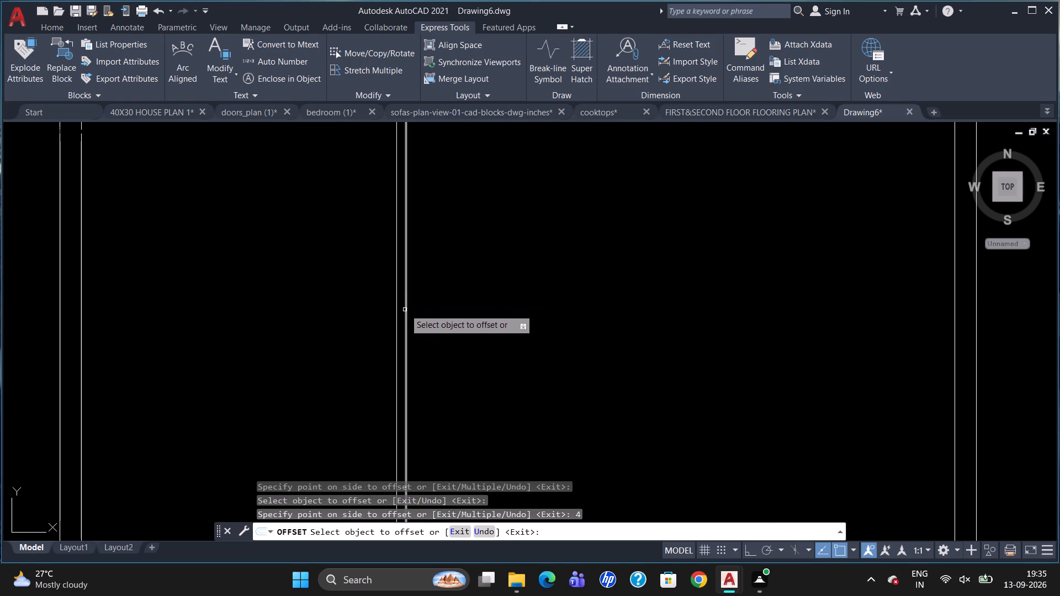
{"action": "left_click_drag", "start_coordinate": [405, 309], "coordinate": [410, 308]}
{"action": "type", "text": "6'"}
{"action": "key", "text": "Return"}
{"action": "scroll", "coordinate": [487, 329], "scroll_direction": "down", "scroll_amount": 3}
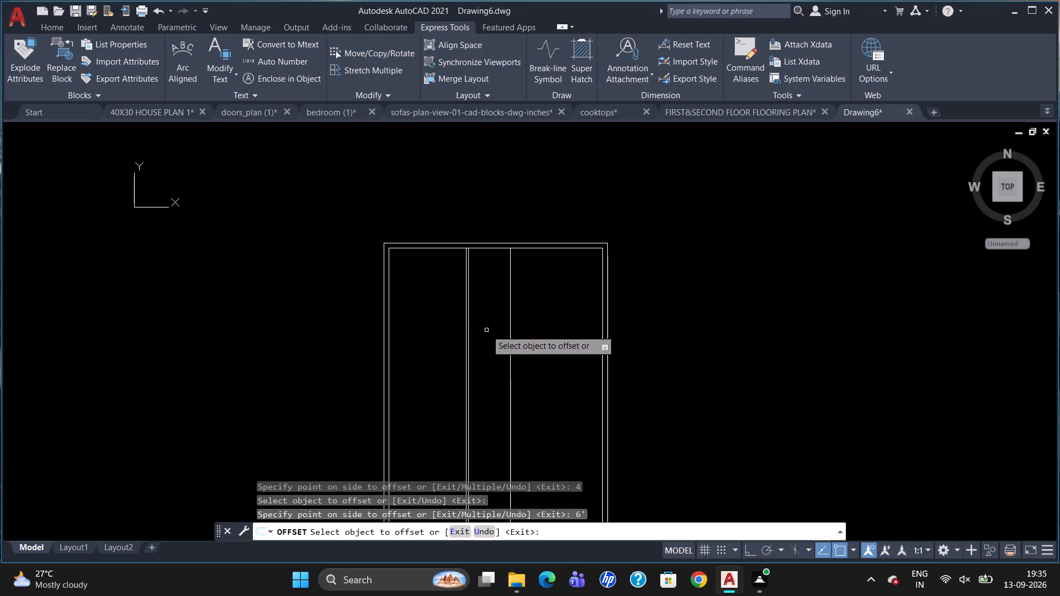
{"action": "left_click", "coordinate": [510, 363]}
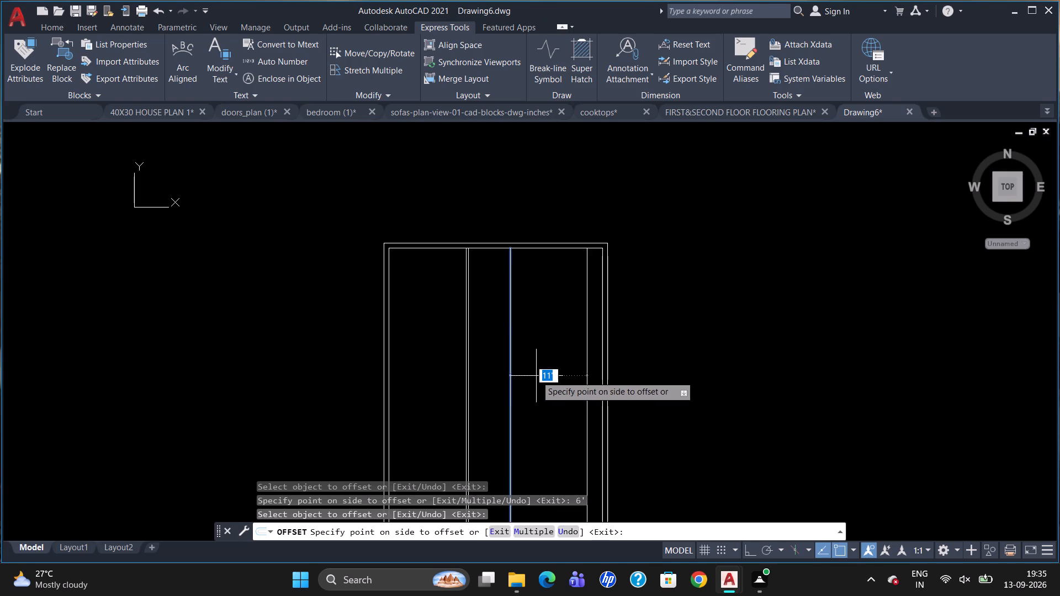
{"action": "key", "text": "9"}
{"action": "key", "text": "Return"}
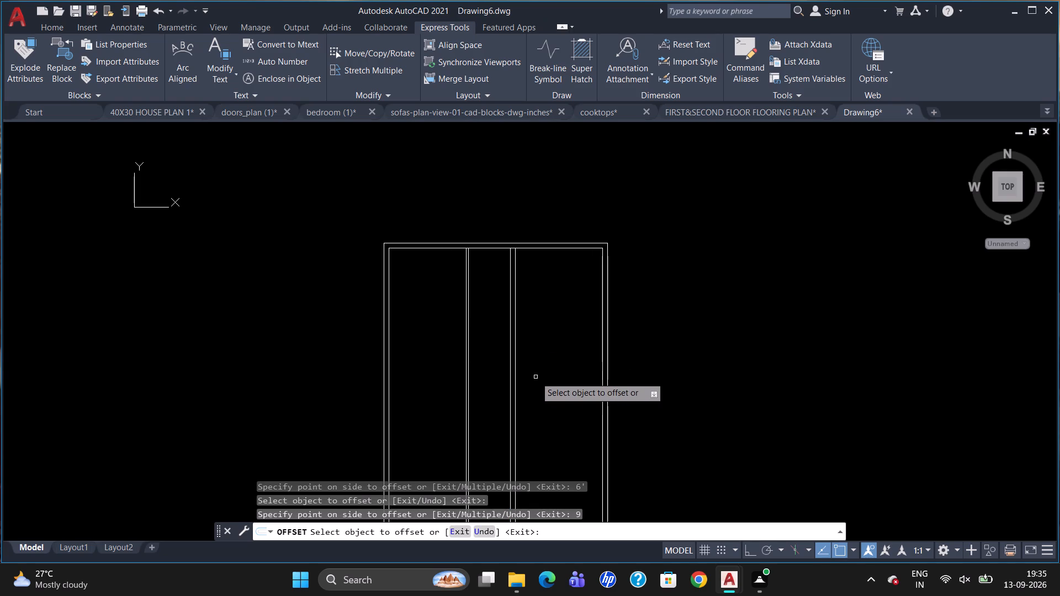
{"action": "scroll", "coordinate": [605, 276], "scroll_direction": "down", "scroll_amount": 1}
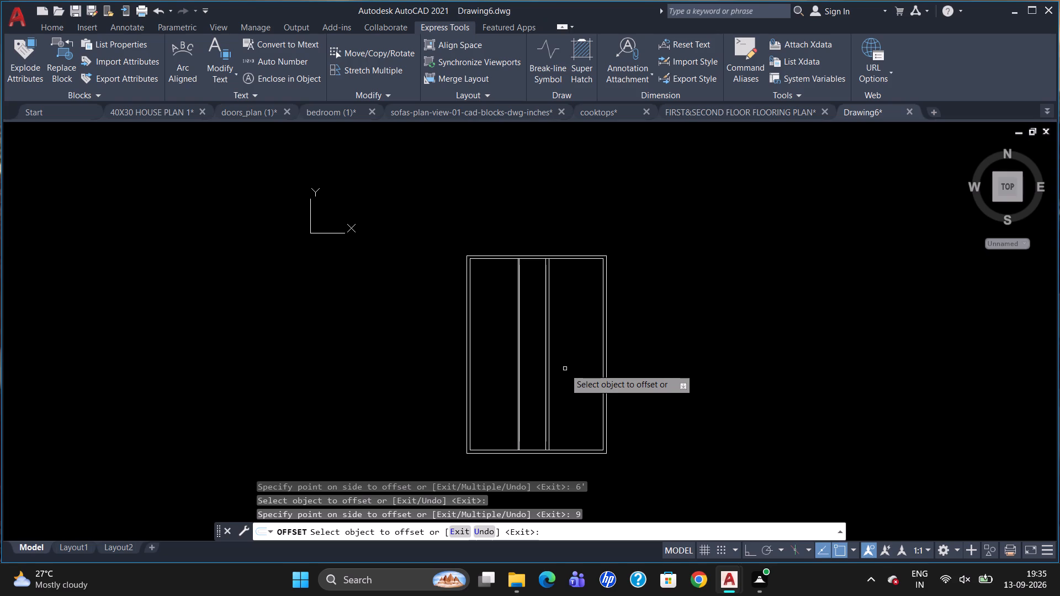
{"action": "key", "text": "Escape"}
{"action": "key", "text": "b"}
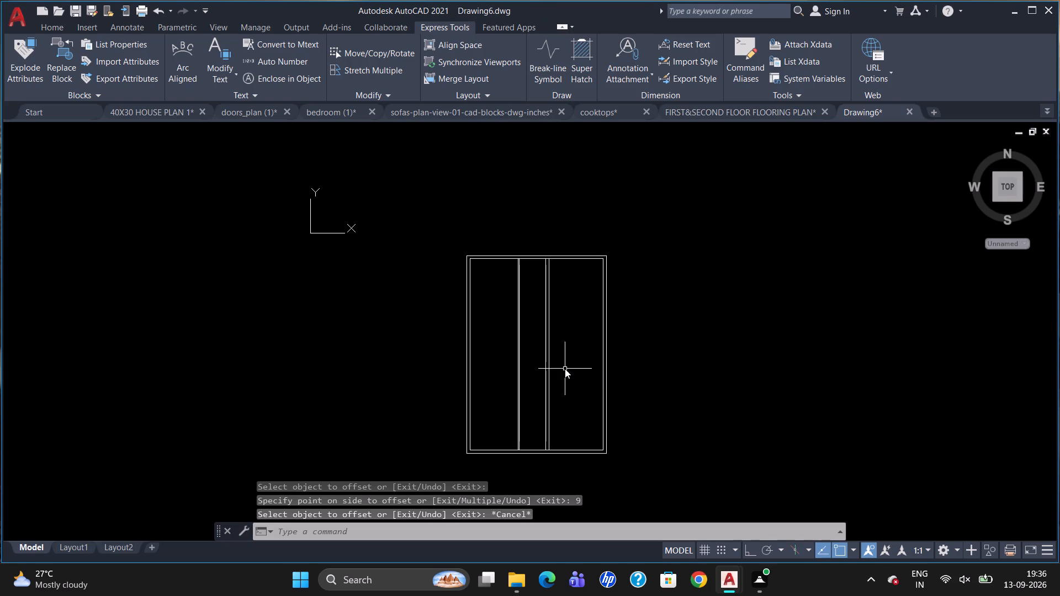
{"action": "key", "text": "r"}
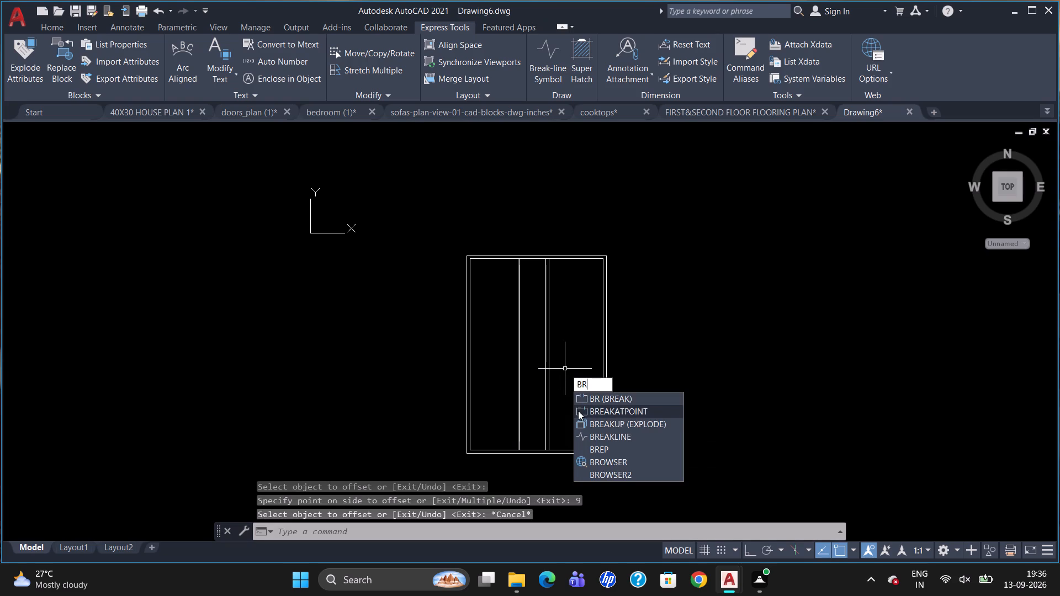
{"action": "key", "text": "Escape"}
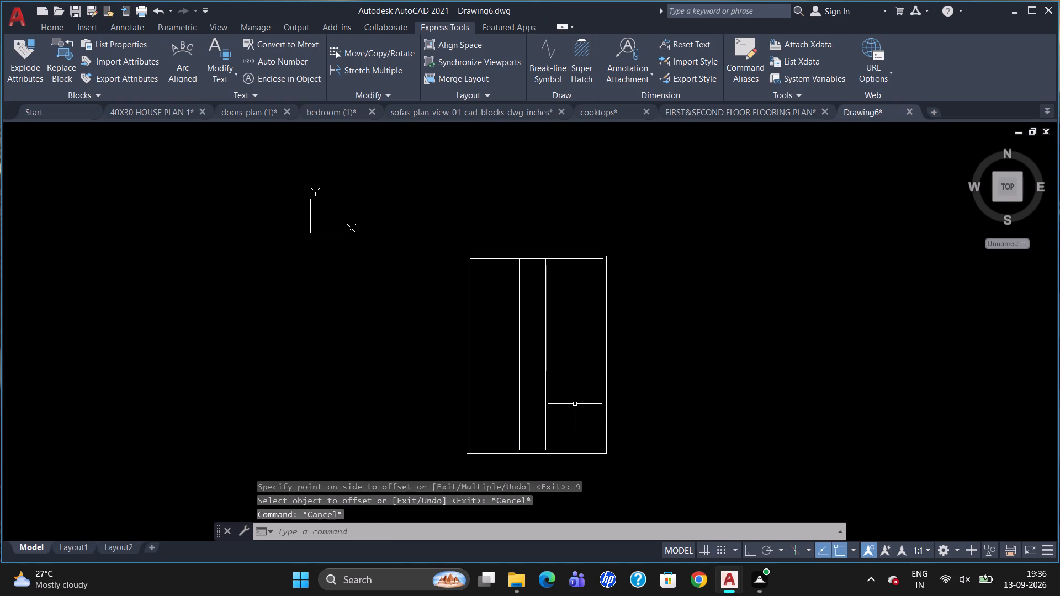
Trim the inner top wall line between the two faces of both vertical interior walls.
{"action": "type", "text": "TR"}
{"action": "key", "text": "Return"}
{"action": "key", "text": "Return"}
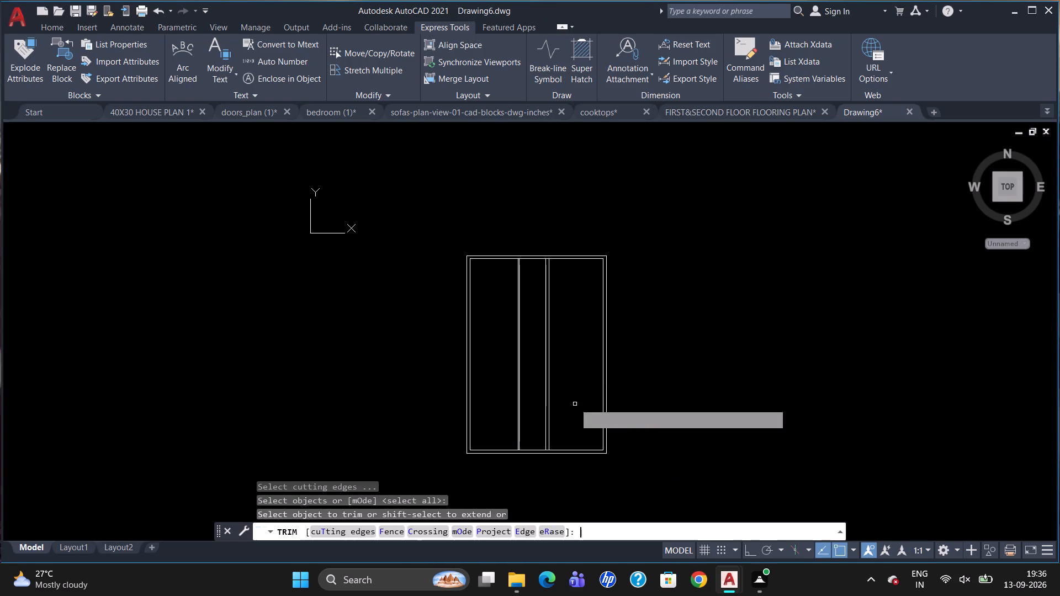
{"action": "scroll", "coordinate": [540, 235], "scroll_direction": "up", "scroll_amount": 3}
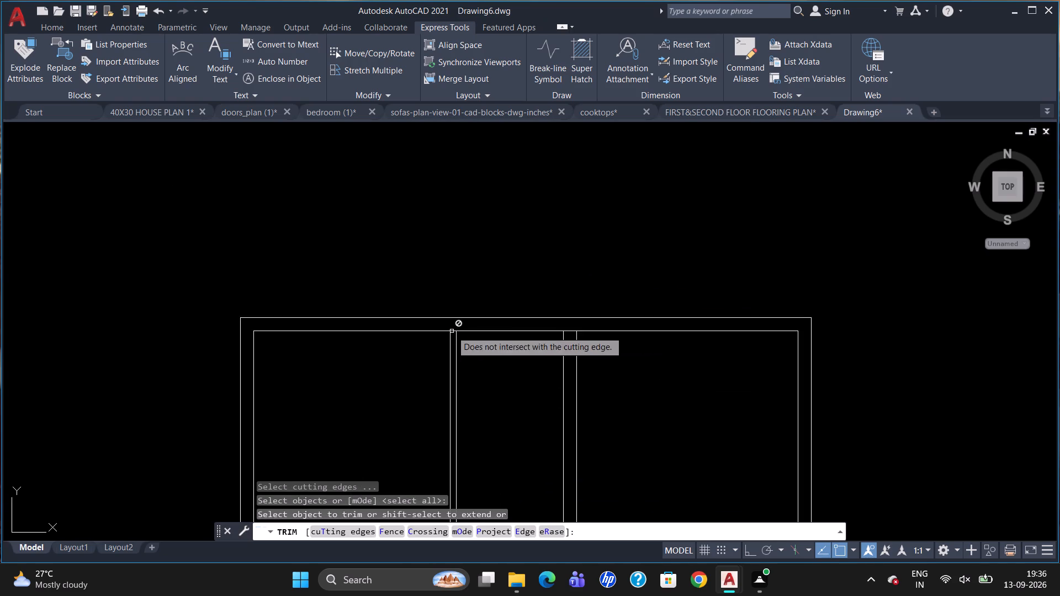
{"action": "left_click", "coordinate": [452, 331]}
{"action": "scroll", "coordinate": [454, 328], "scroll_direction": "up", "scroll_amount": 2}
{"action": "left_click", "coordinate": [452, 336]}
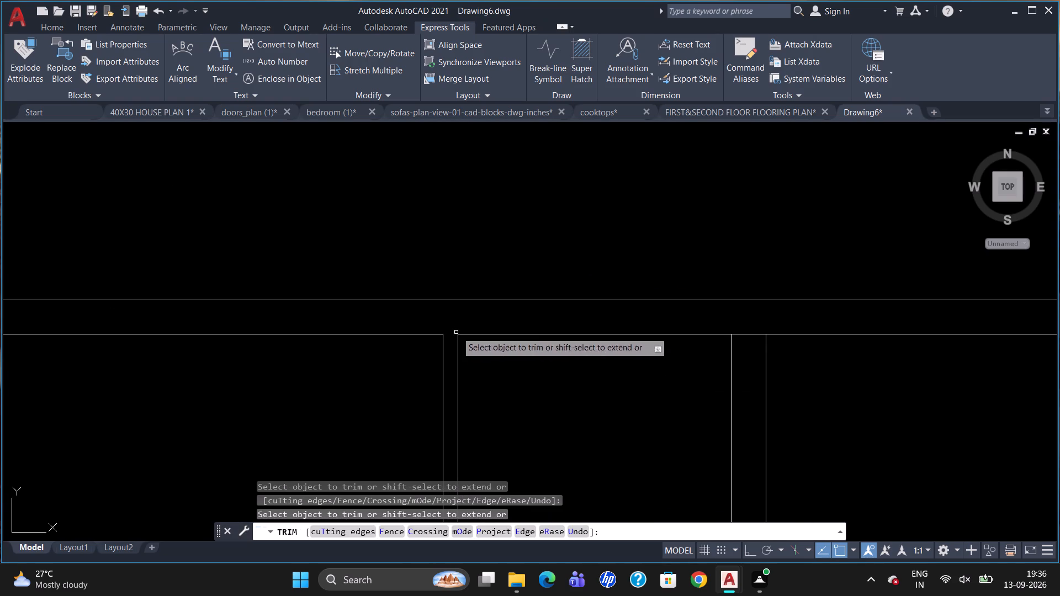
{"action": "left_click", "coordinate": [750, 333]}
{"action": "scroll", "coordinate": [695, 241], "scroll_direction": "down", "scroll_amount": 3}
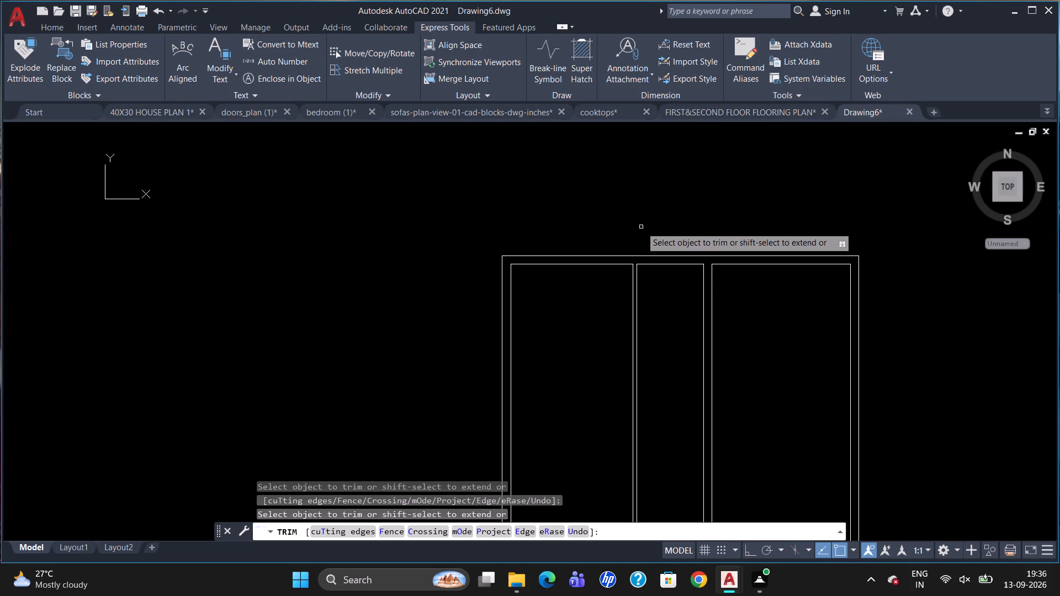
{"action": "key", "text": "Escape"}
Offset the left room's inner top line 14' down, and offset the new line 9" further down to form a cross wall.
{"action": "key", "text": "o"}
{"action": "key", "text": "Return"}
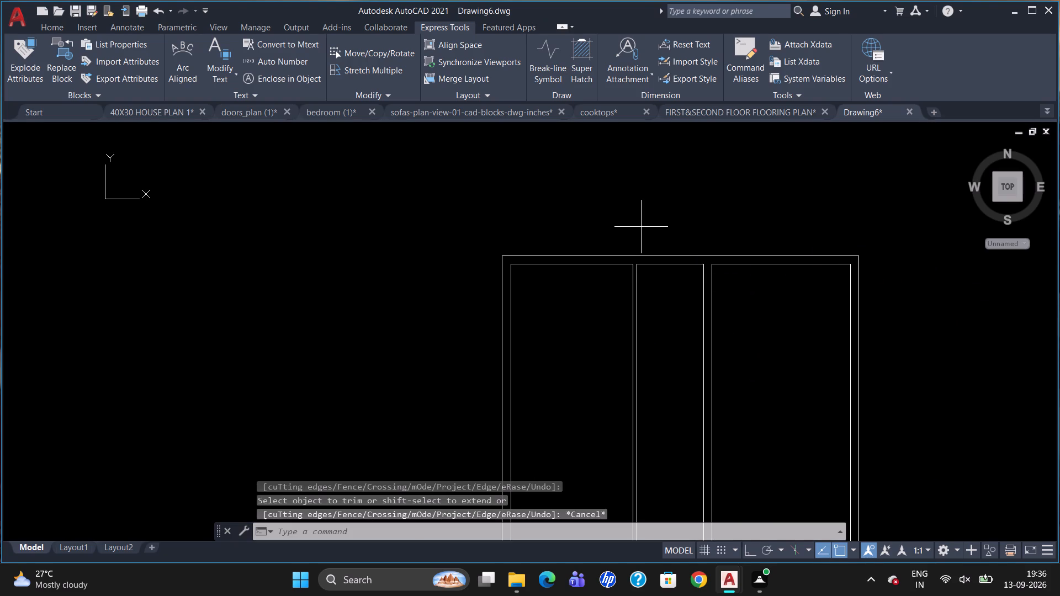
{"action": "type", "text": "15"}
{"action": "key", "text": "BackSpace"}
{"action": "type", "text": "4'"}
{"action": "key", "text": "Return"}
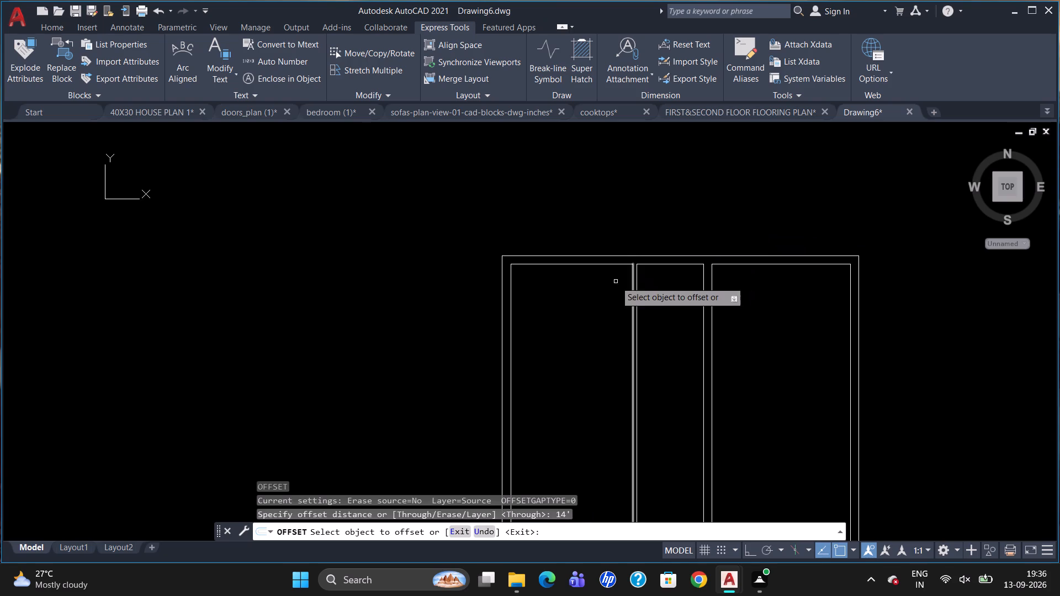
{"action": "left_click_drag", "start_coordinate": [602, 263], "coordinate": [602, 273]}
{"action": "left_click_drag", "start_coordinate": [588, 340], "coordinate": [589, 345]}
{"action": "left_click", "coordinate": [585, 417]}
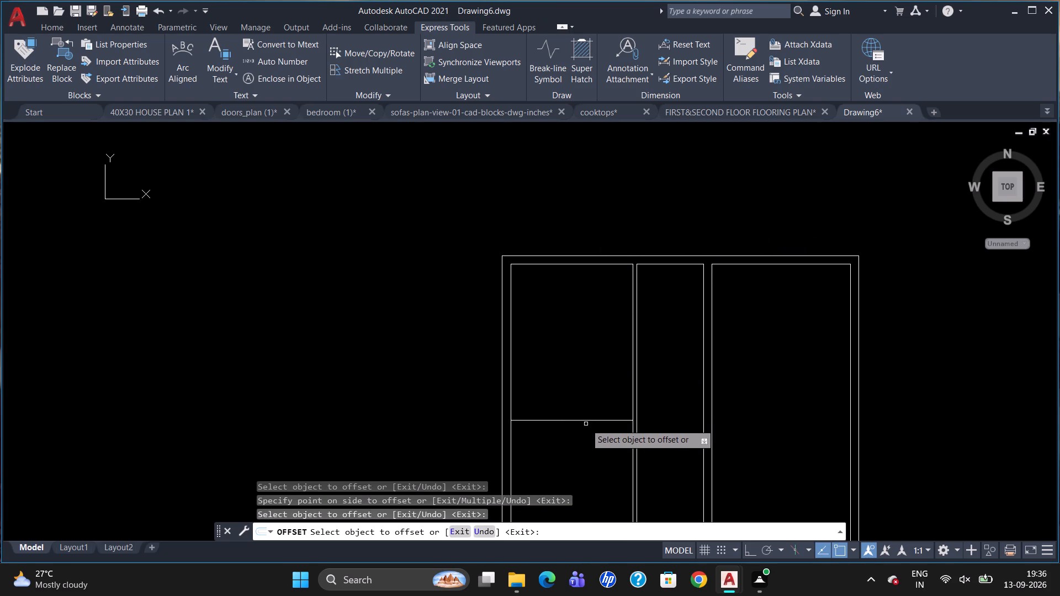
{"action": "left_click", "coordinate": [586, 422]}
{"action": "key", "text": "9"}
{"action": "key", "text": "Return"}
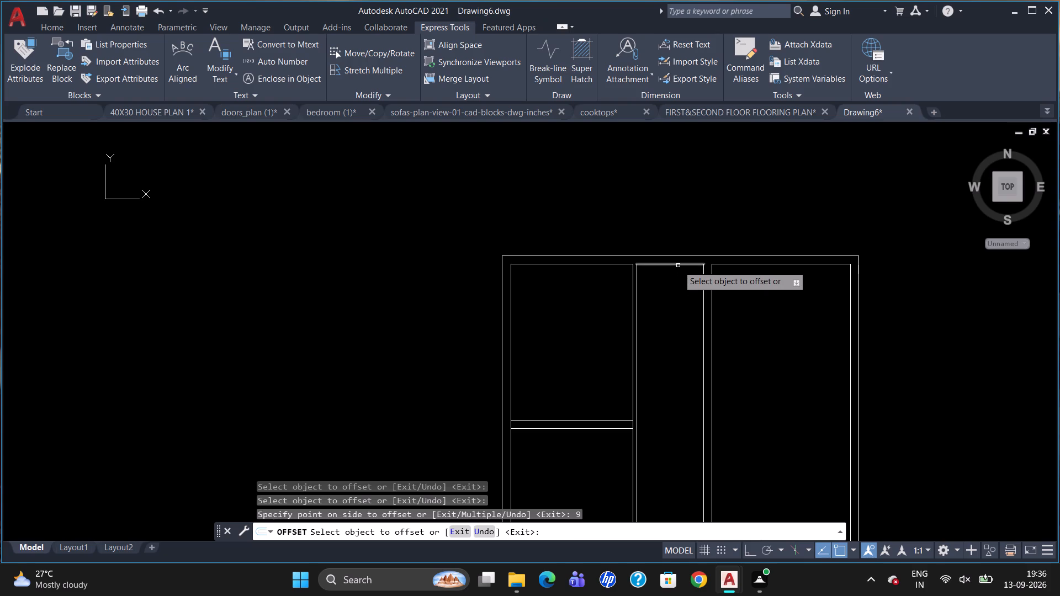
Offset the middle room's inner top line 10'6" down, and offset the new line 4" further down to form a partition.
{"action": "left_click_drag", "start_coordinate": [678, 264], "coordinate": [679, 288]}
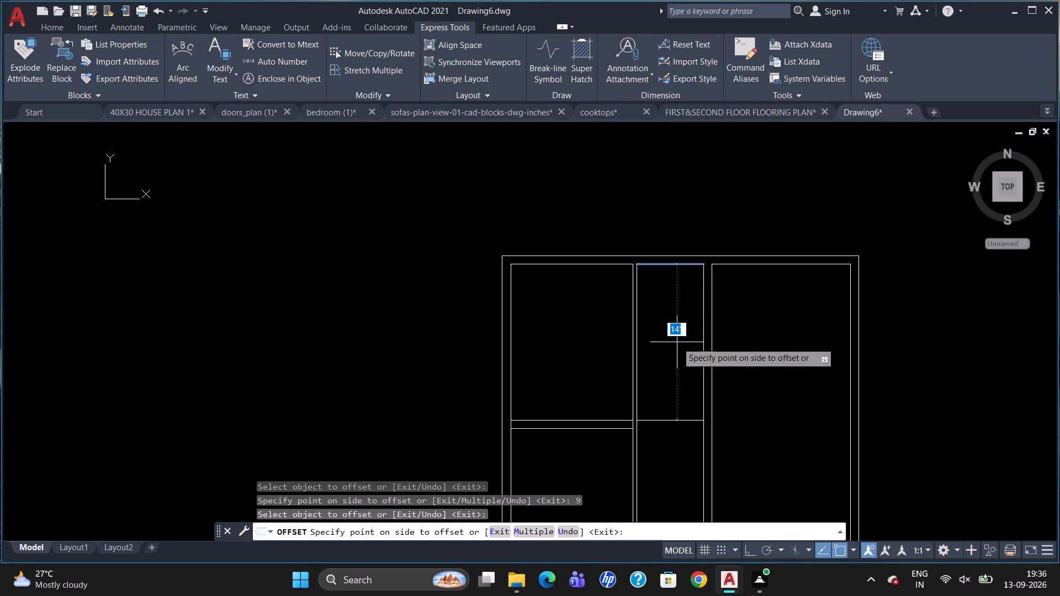
{"action": "type", "text": "10'"}
{"action": "type", "text": "6\""}
{"action": "key", "text": "Return"}
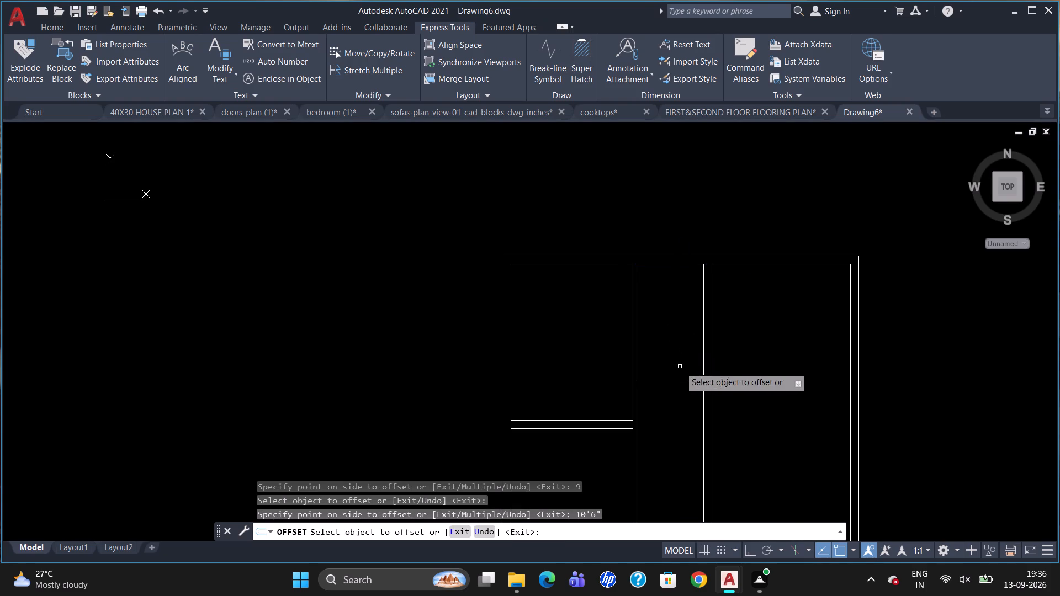
{"action": "left_click_drag", "start_coordinate": [679, 379], "coordinate": [680, 390]}
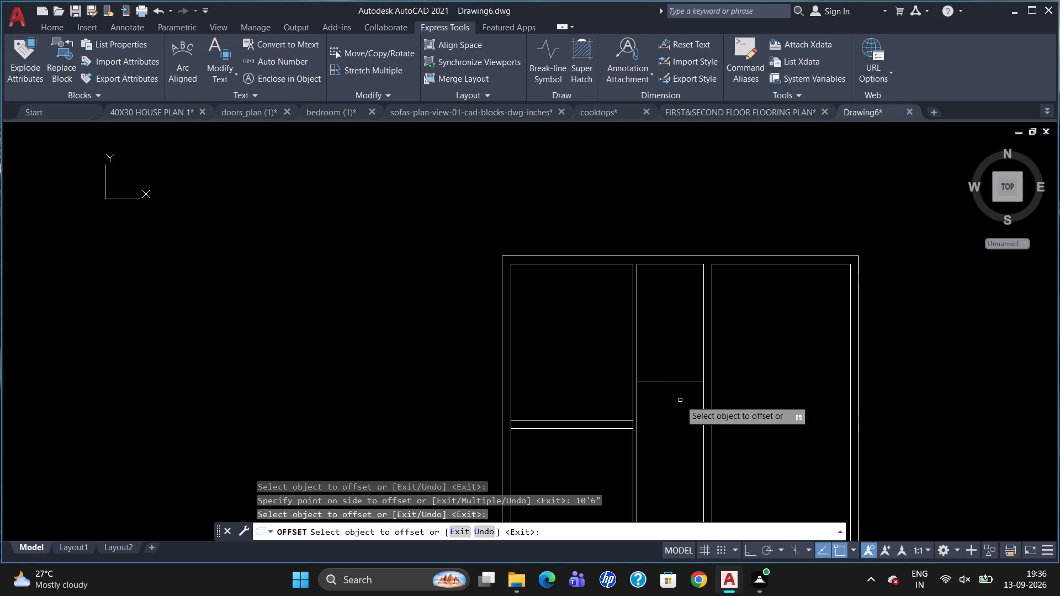
{"action": "left_click", "coordinate": [679, 382]}
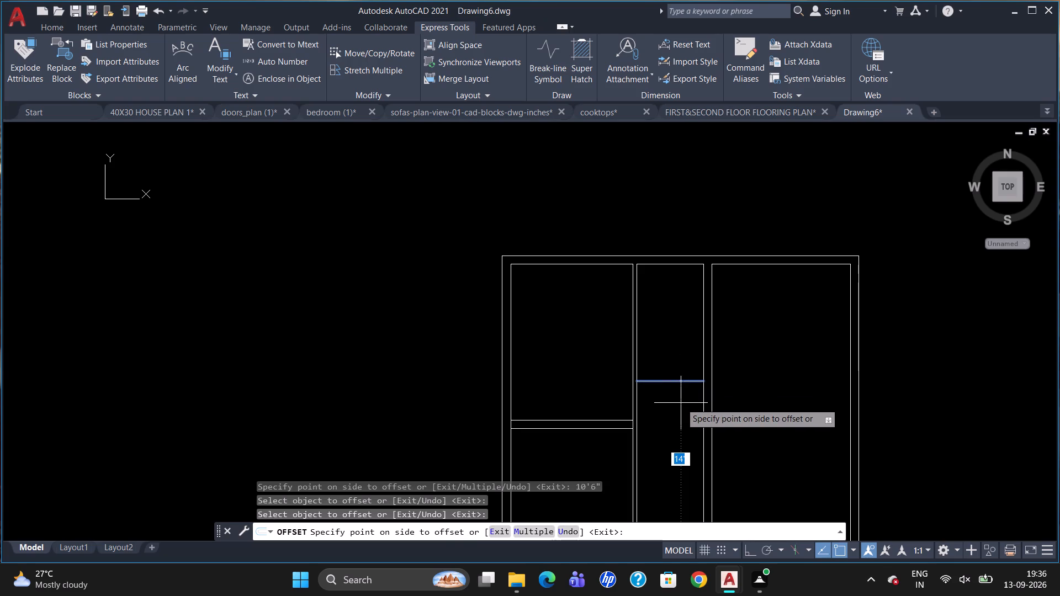
{"action": "key", "text": "4"}
{"action": "key", "text": "Return"}
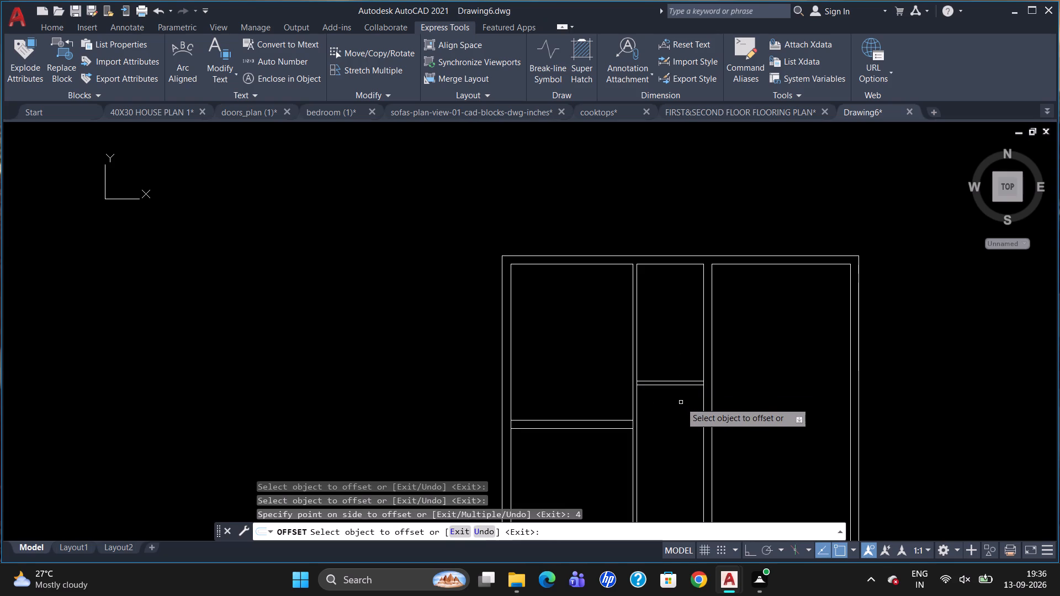
Offset the right room's inner top line 14' down, and offset the new line 9" further down to form a cross wall.
{"action": "left_click", "coordinate": [740, 267]}
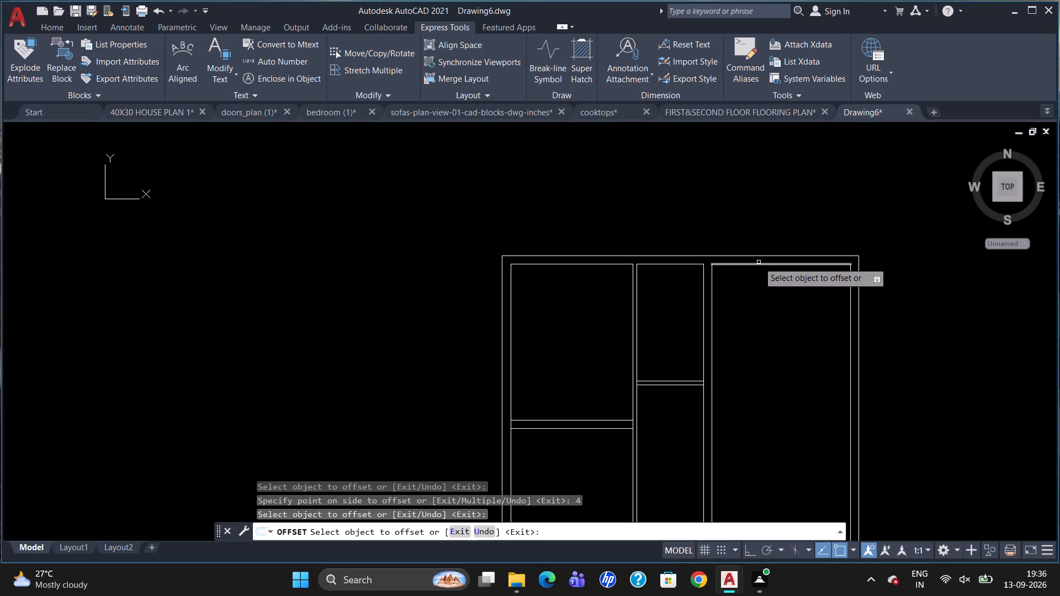
{"action": "left_click", "coordinate": [759, 265]}
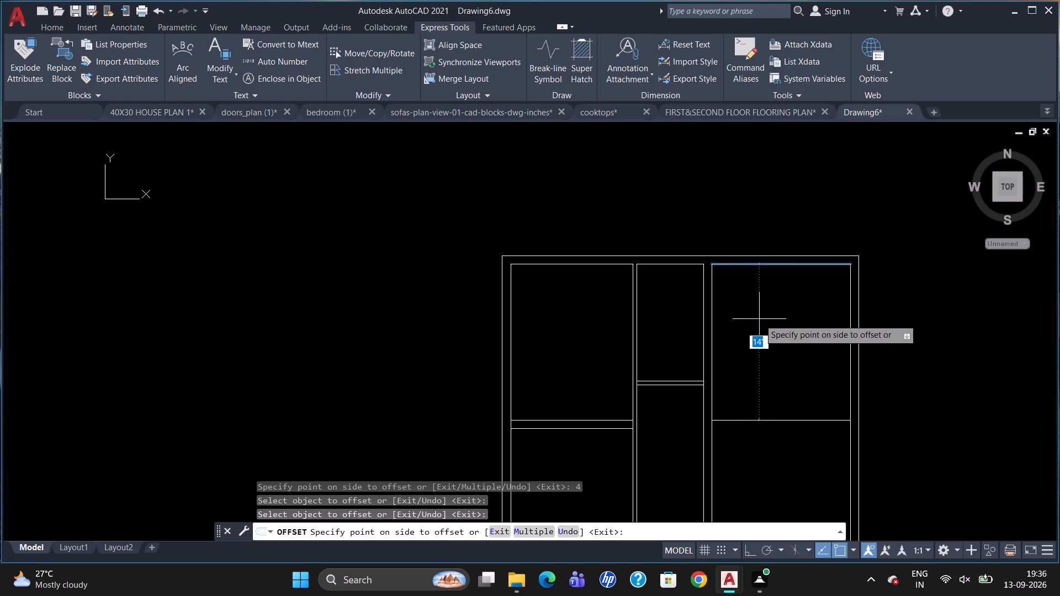
{"action": "key", "text": "1"}
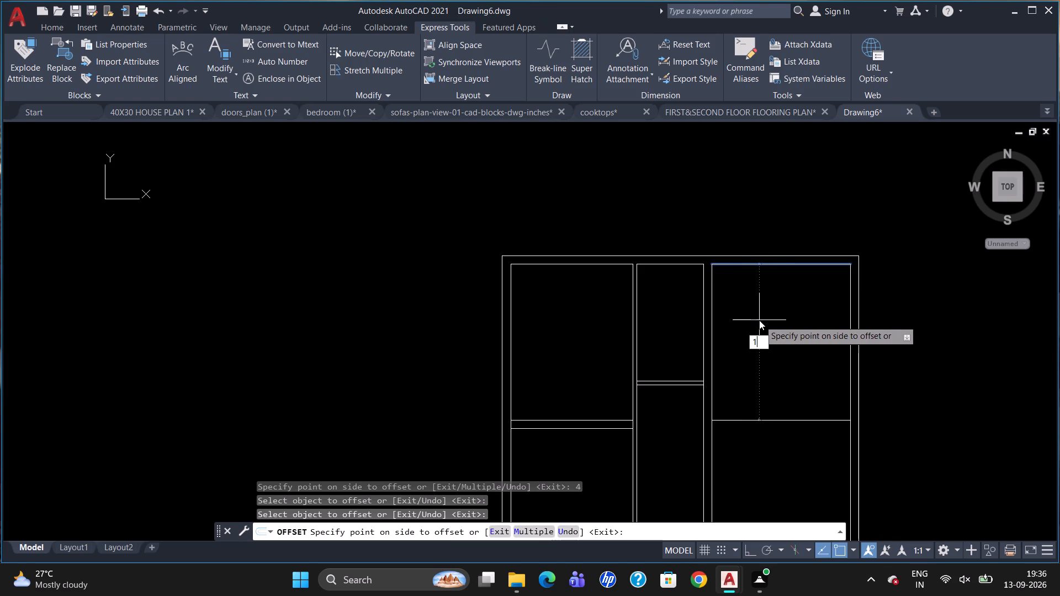
{"action": "key", "text": "5"}
{"action": "key", "text": "BackSpace"}
{"action": "type", "text": "4'"}
{"action": "key", "text": "Return"}
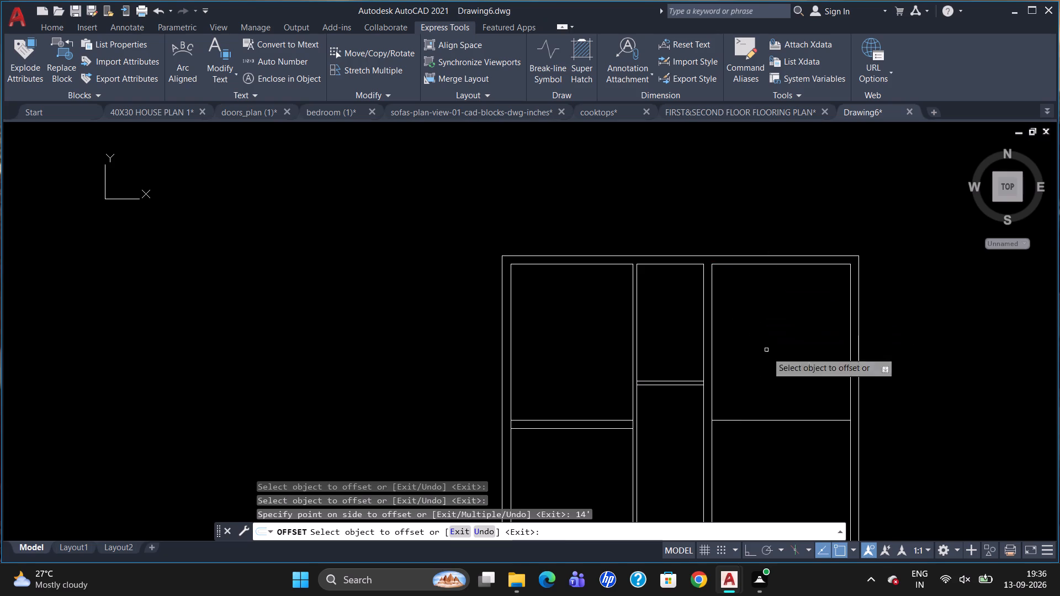
{"action": "left_click_drag", "start_coordinate": [775, 420], "coordinate": [773, 432]}
{"action": "key", "text": "9"}
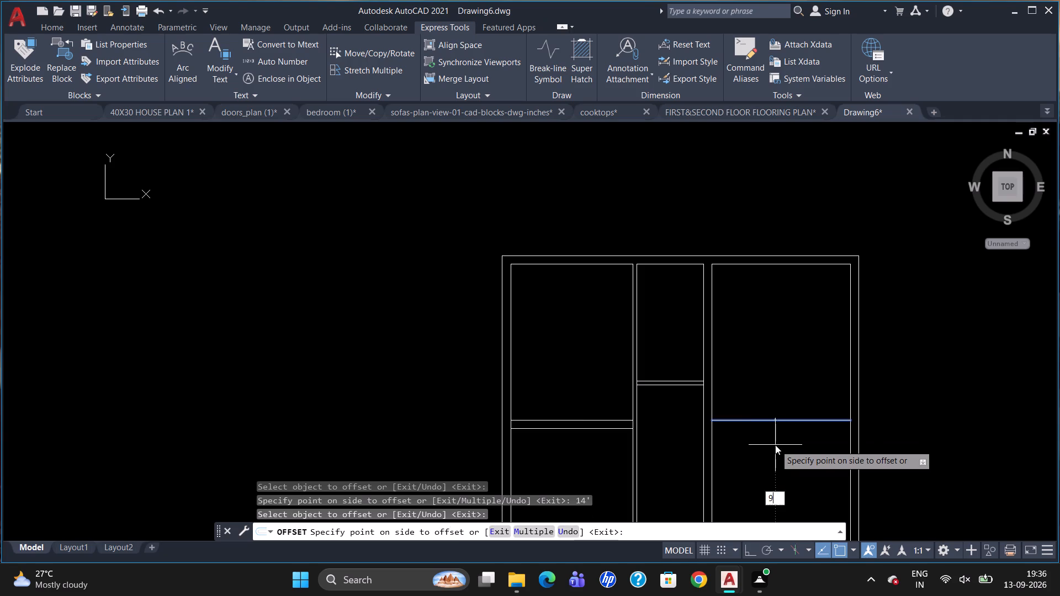
{"action": "key", "text": "Return"}
Offset the lower line of the right-hand cross wall 8' down, and offset the new line 4" further down to form a partition.
{"action": "scroll", "coordinate": [754, 289], "scroll_direction": "down", "scroll_amount": 2}
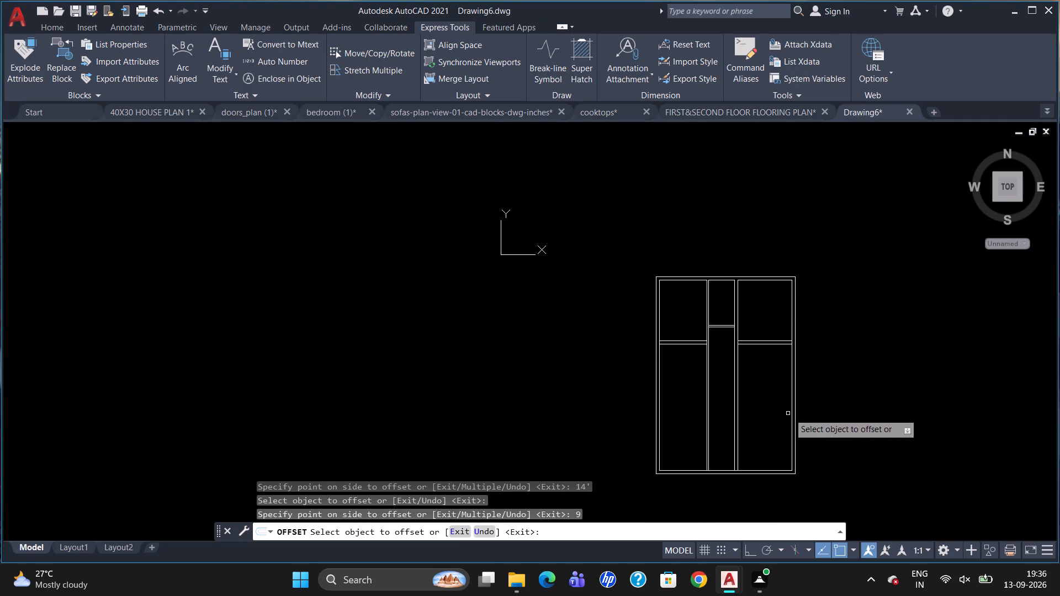
{"action": "scroll", "coordinate": [836, 381], "scroll_direction": "up", "scroll_amount": 2}
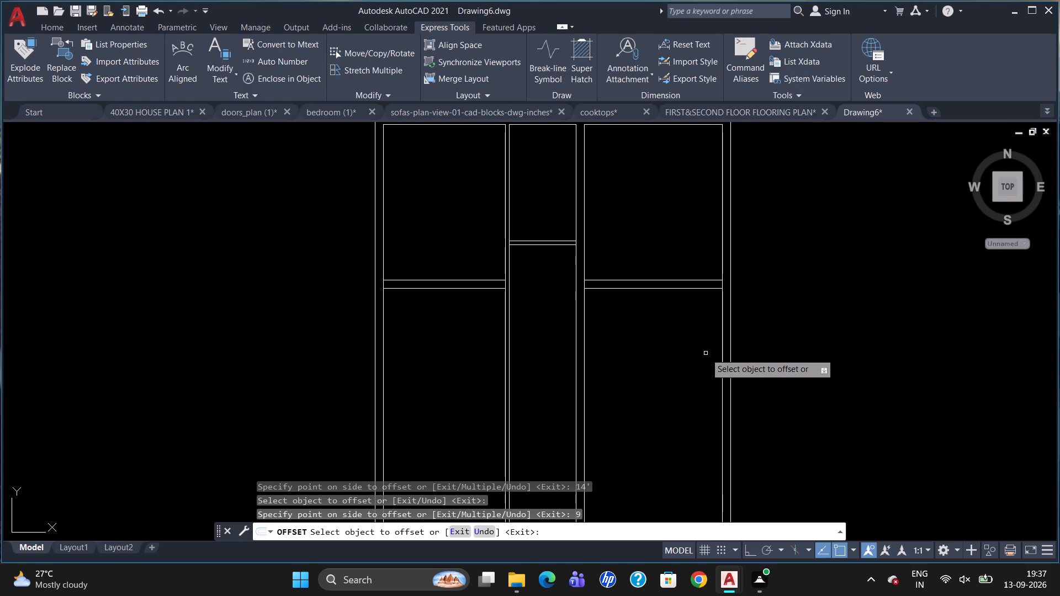
{"action": "left_click_drag", "start_coordinate": [686, 287], "coordinate": [686, 293]}
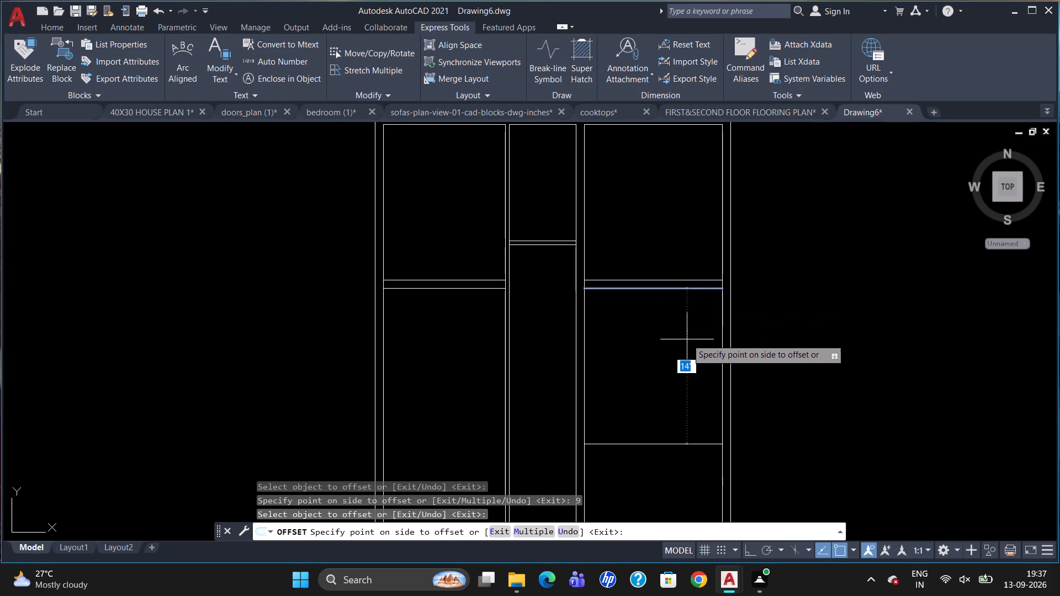
{"action": "type", "text": "8'"}
{"action": "key", "text": "Return"}
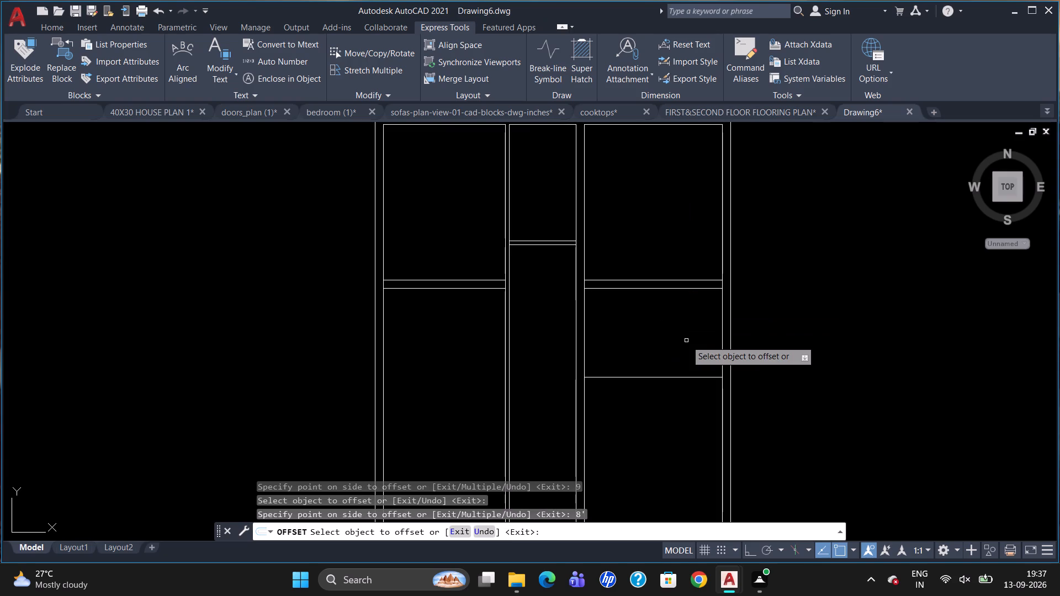
{"action": "left_click", "coordinate": [677, 379]}
{"action": "key", "text": "4"}
{"action": "key", "text": "Return"}
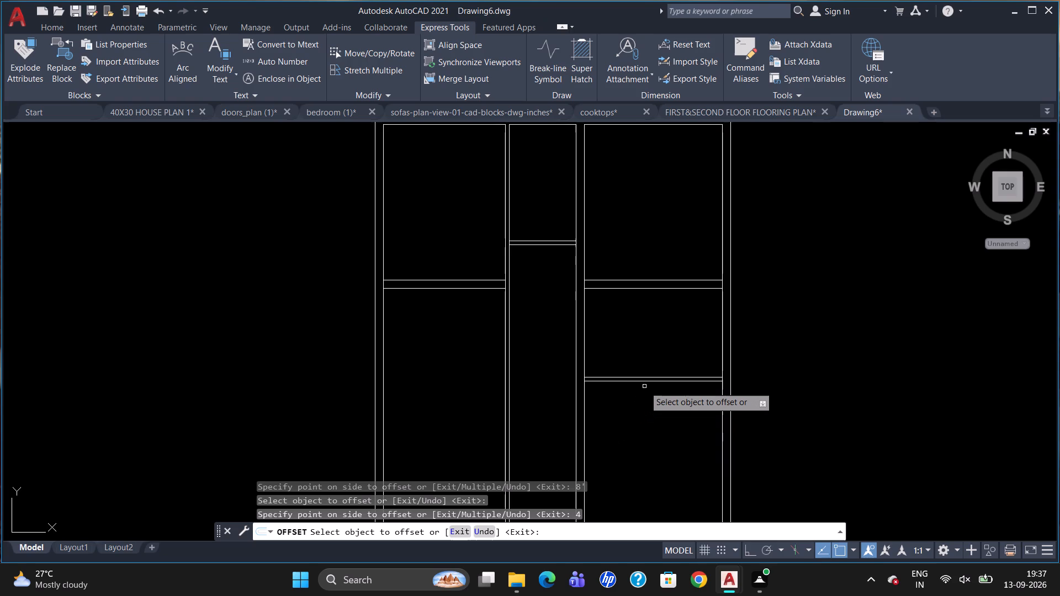
Offset the lower line of the right-hand 4" partition 6' down, and offset the new line 9" further down to form another cross wall.
{"action": "left_click_drag", "start_coordinate": [648, 382], "coordinate": [649, 392]}
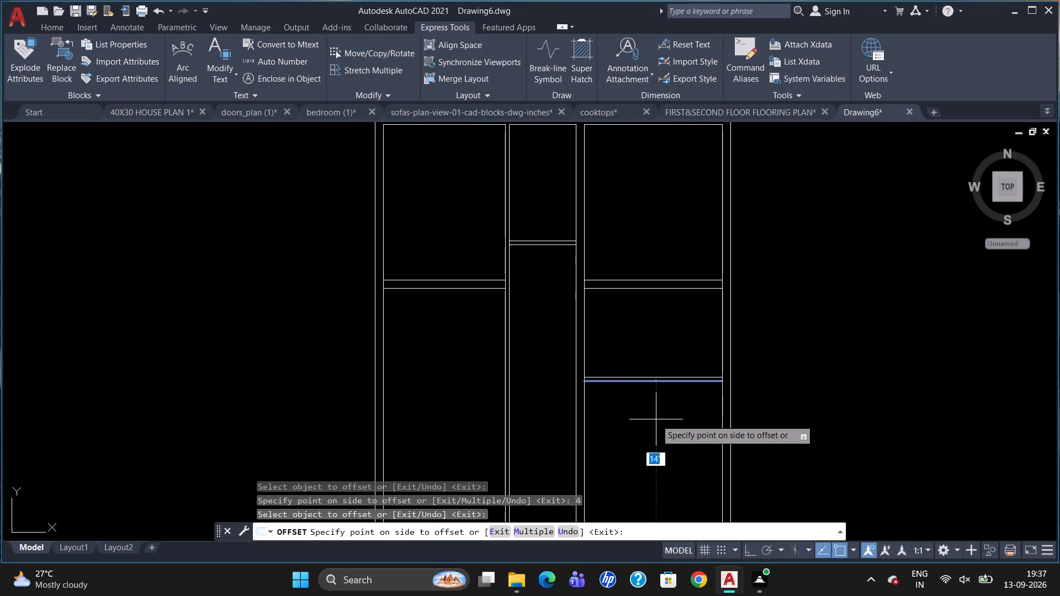
{"action": "type", "text": "6'"}
{"action": "key", "text": "Return"}
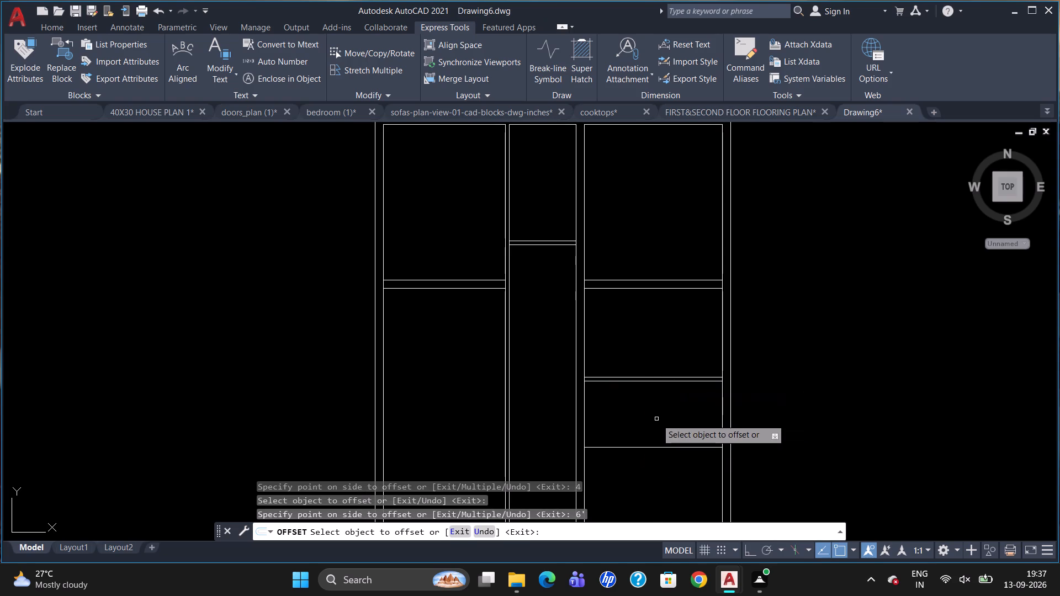
{"action": "left_click_drag", "start_coordinate": [667, 446], "coordinate": [666, 451]}
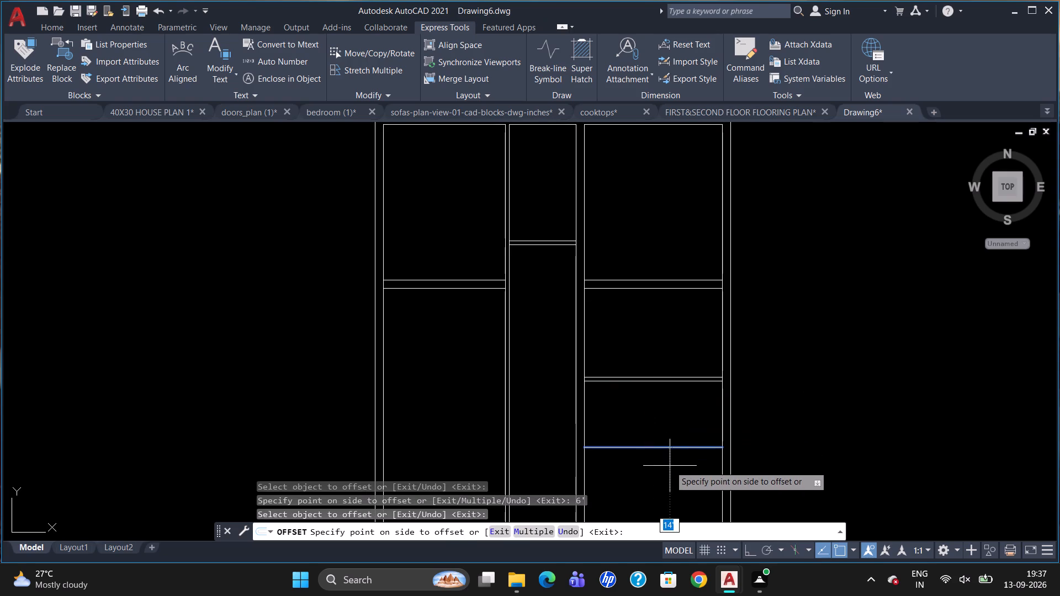
{"action": "key", "text": "9"}
{"action": "key", "text": "Return"}
{"action": "scroll", "coordinate": [608, 288], "scroll_direction": "down", "scroll_amount": 2}
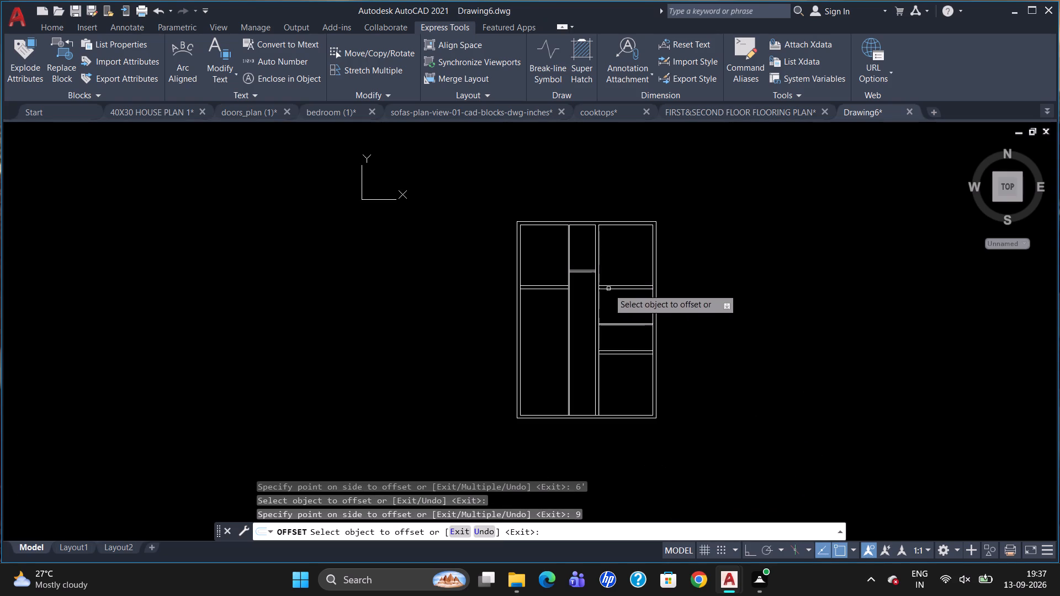
{"action": "scroll", "coordinate": [528, 401], "scroll_direction": "up", "scroll_amount": 1}
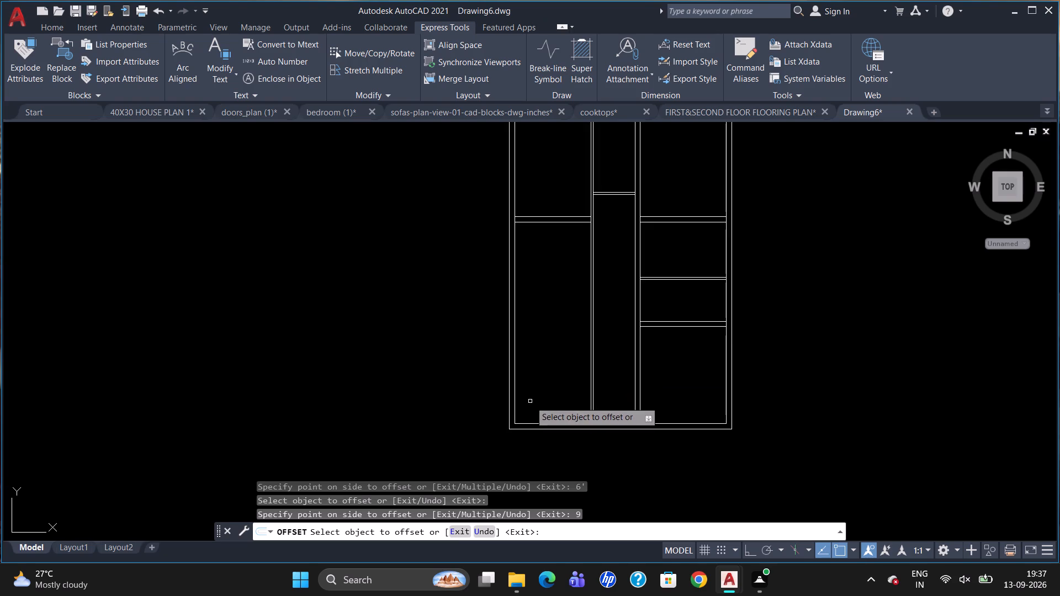
{"action": "scroll", "coordinate": [667, 359], "scroll_direction": "down", "scroll_amount": 1}
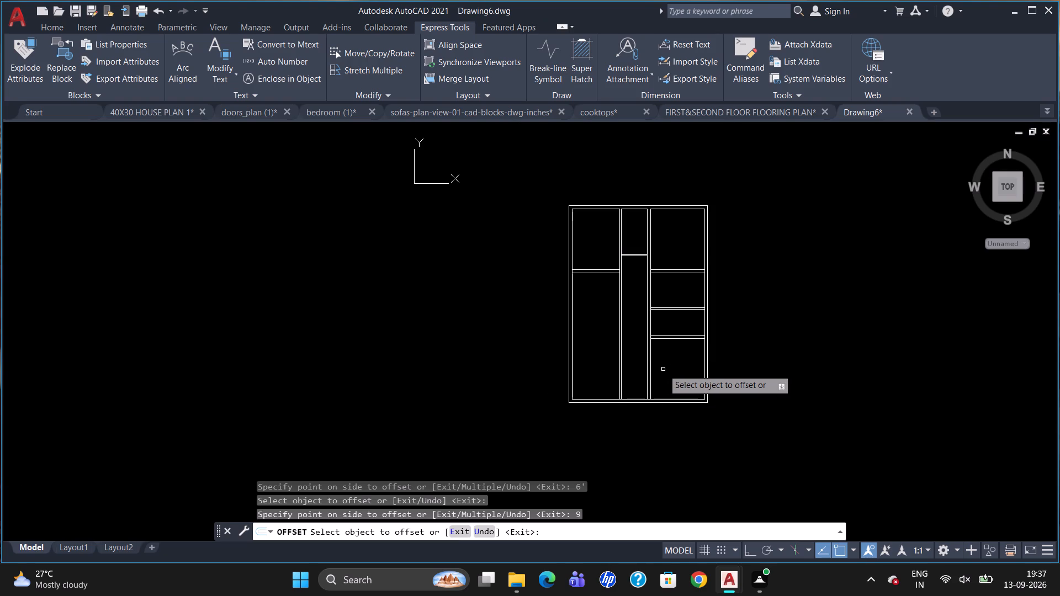
{"action": "key", "text": "Escape"}
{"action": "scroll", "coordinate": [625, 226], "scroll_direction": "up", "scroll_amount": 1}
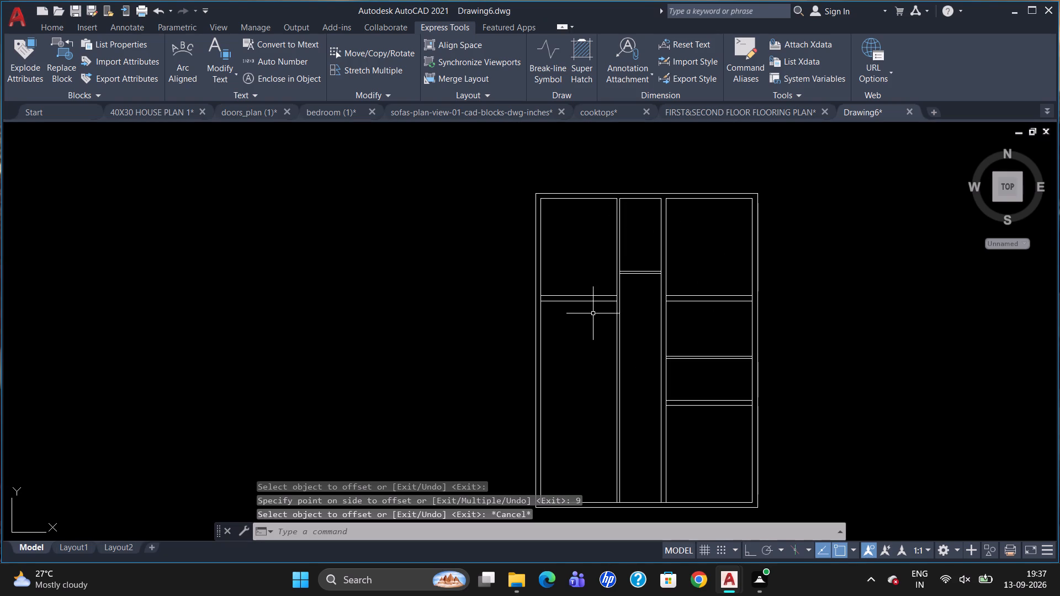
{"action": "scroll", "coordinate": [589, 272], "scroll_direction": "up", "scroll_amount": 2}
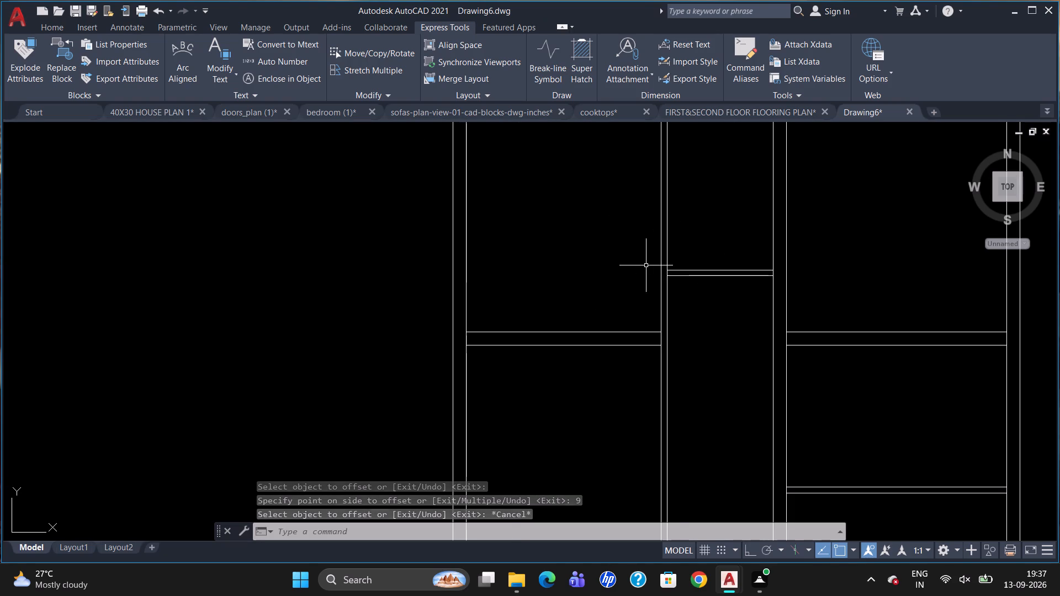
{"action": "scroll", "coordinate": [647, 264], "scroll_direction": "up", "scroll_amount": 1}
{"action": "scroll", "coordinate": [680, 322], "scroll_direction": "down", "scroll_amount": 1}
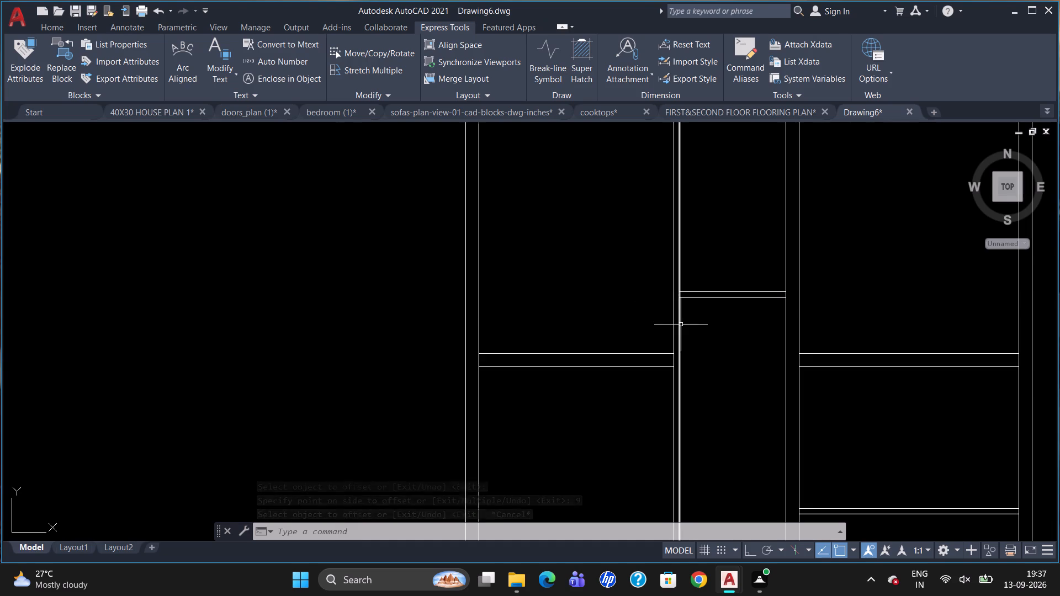
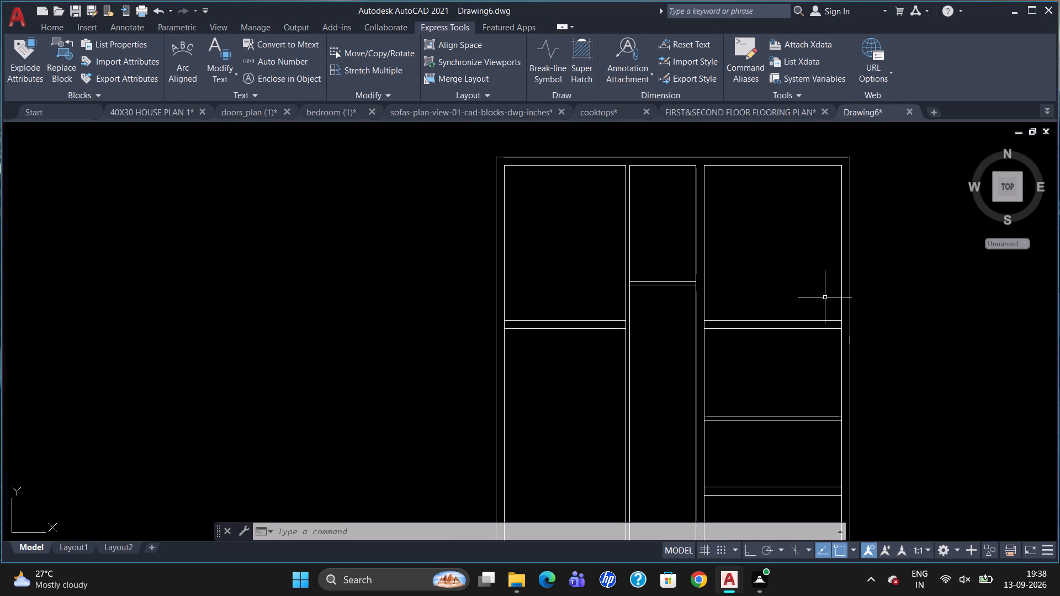
Draw a vertical line from the right-hand 4" partition up to the cross wall, starting 6' in from the right wall's inner face.
{"action": "scroll", "coordinate": [786, 297], "scroll_direction": "down", "scroll_amount": 1}
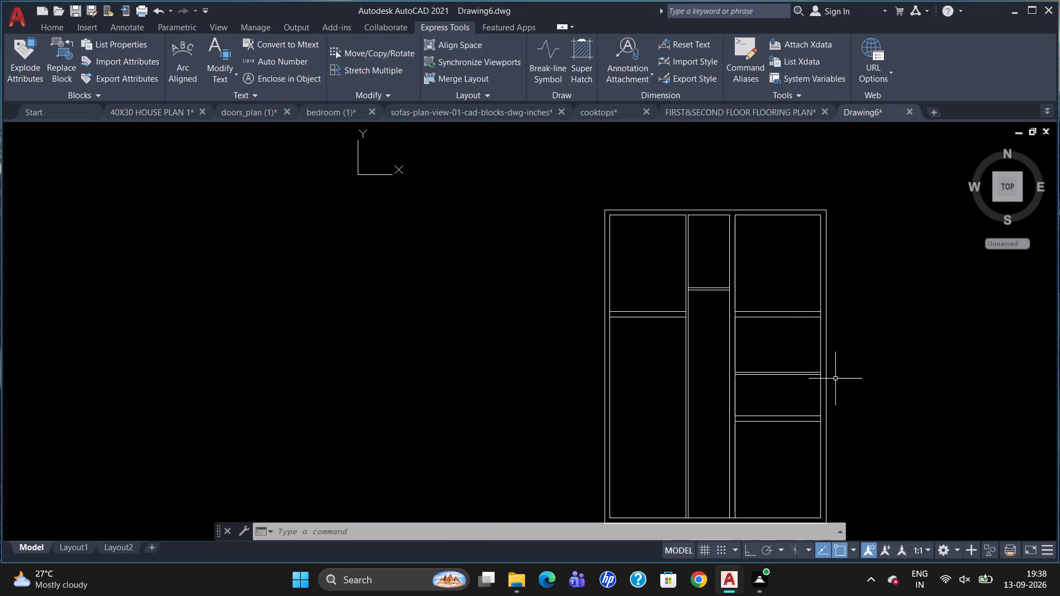
{"action": "scroll", "coordinate": [859, 389], "scroll_direction": "up", "scroll_amount": 2}
{"action": "key", "text": "l"}
{"action": "key", "text": "Return"}
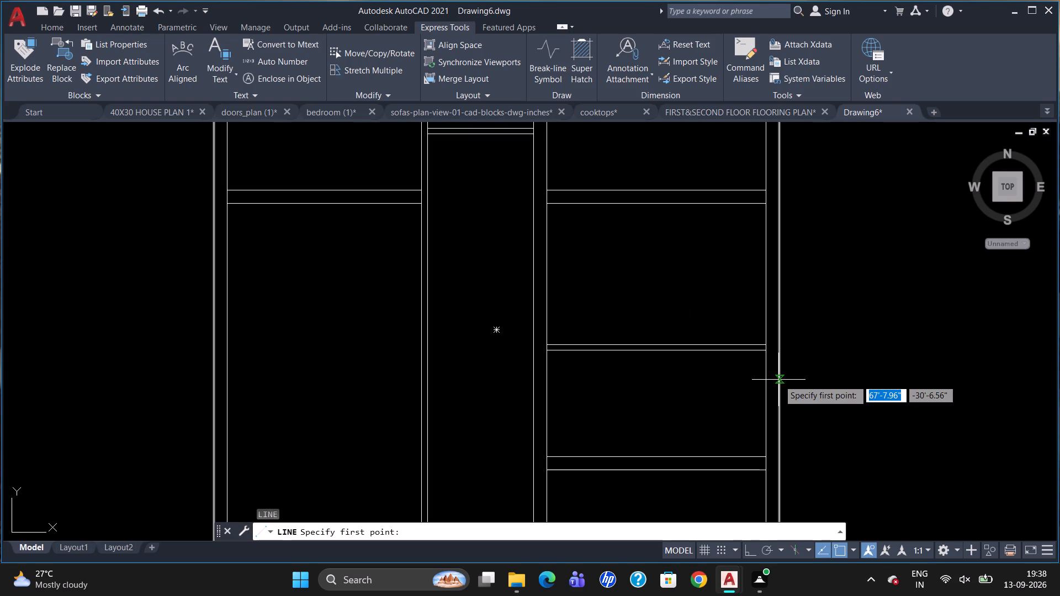
{"action": "type", "text": "TK"}
{"action": "key", "text": "Return"}
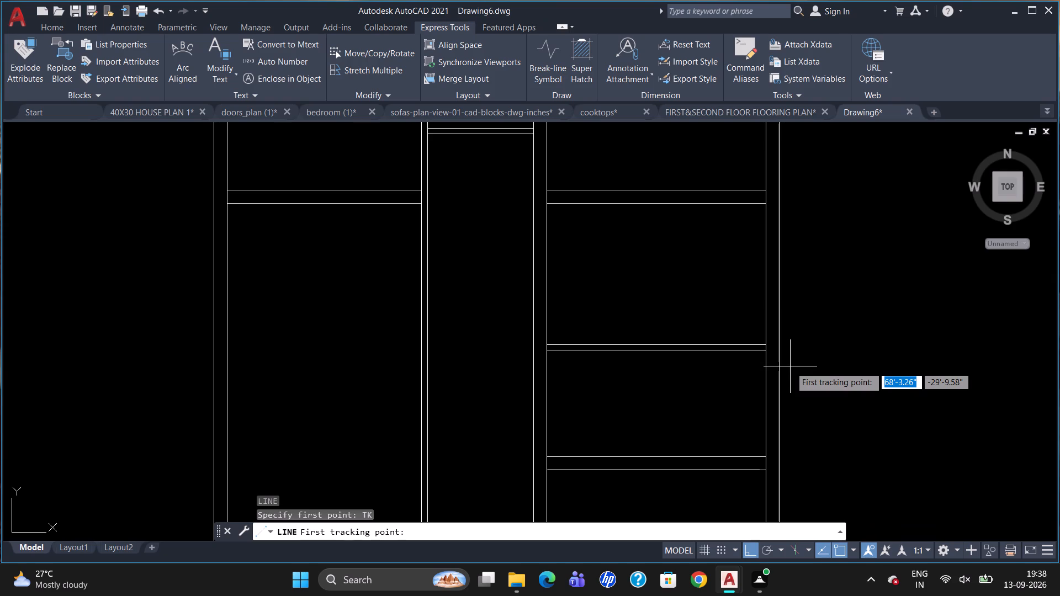
{"action": "left_click", "coordinate": [763, 345]}
{"action": "type", "text": "6'"}
{"action": "key", "text": "Return"}
{"action": "key", "text": "Return"}
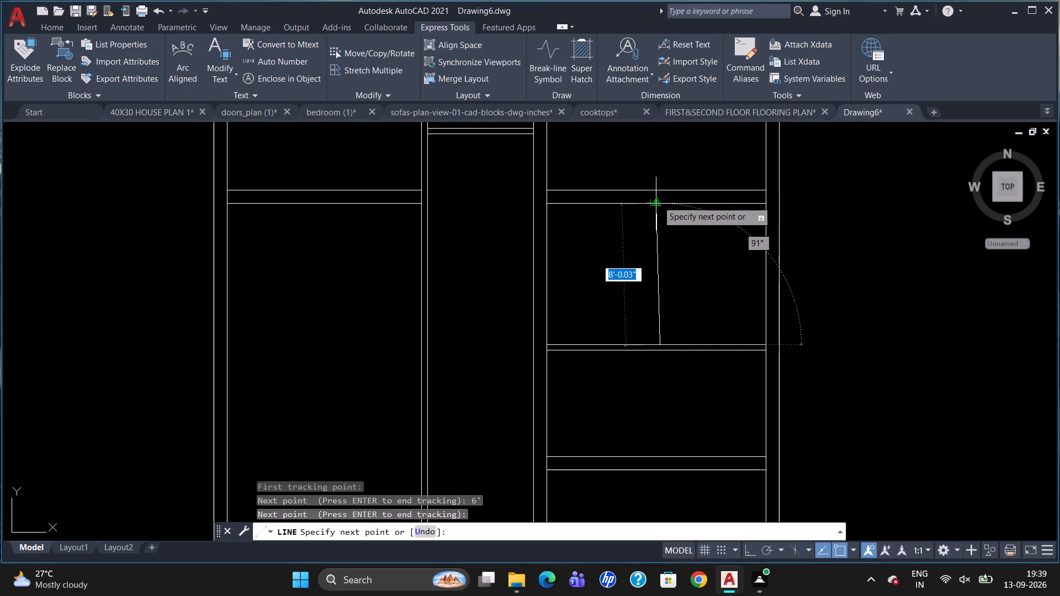
{"action": "scroll", "coordinate": [658, 201], "scroll_direction": "up", "scroll_amount": 1}
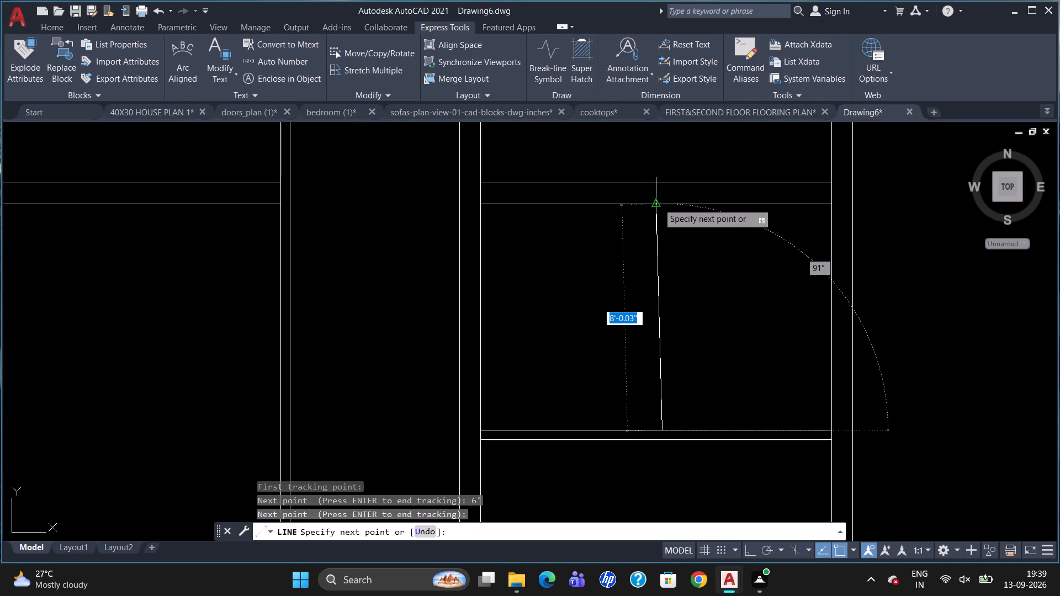
{"action": "left_click", "coordinate": [662, 203]}
{"action": "key", "text": "Escape"}
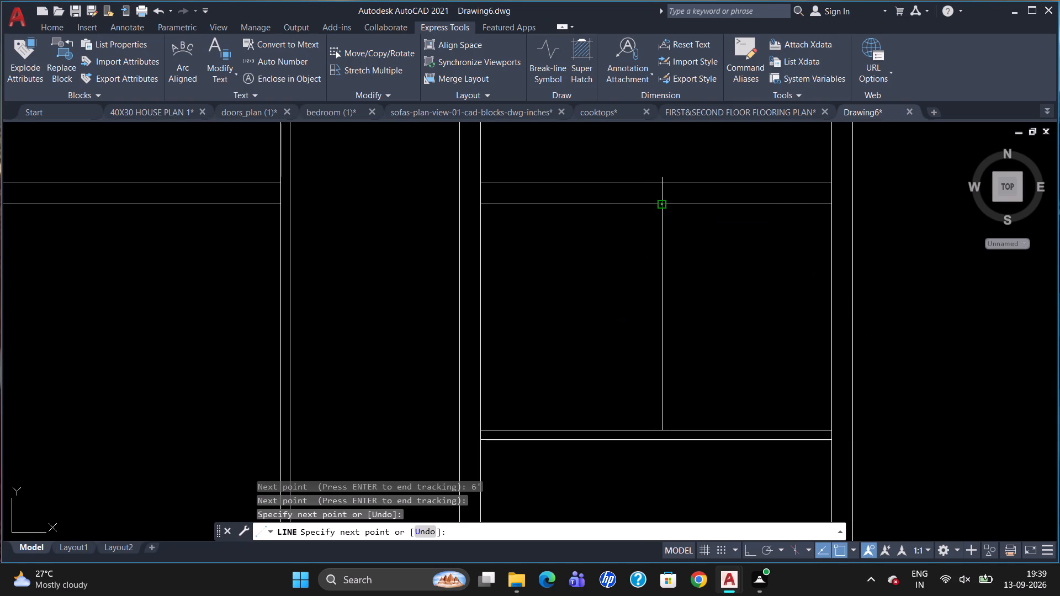
Offset the new vertical line 4" to the left to form a partition between the two small right-hand rooms.
{"action": "key", "text": "o"}
{"action": "key", "text": "Return"}
{"action": "key", "text": "4"}
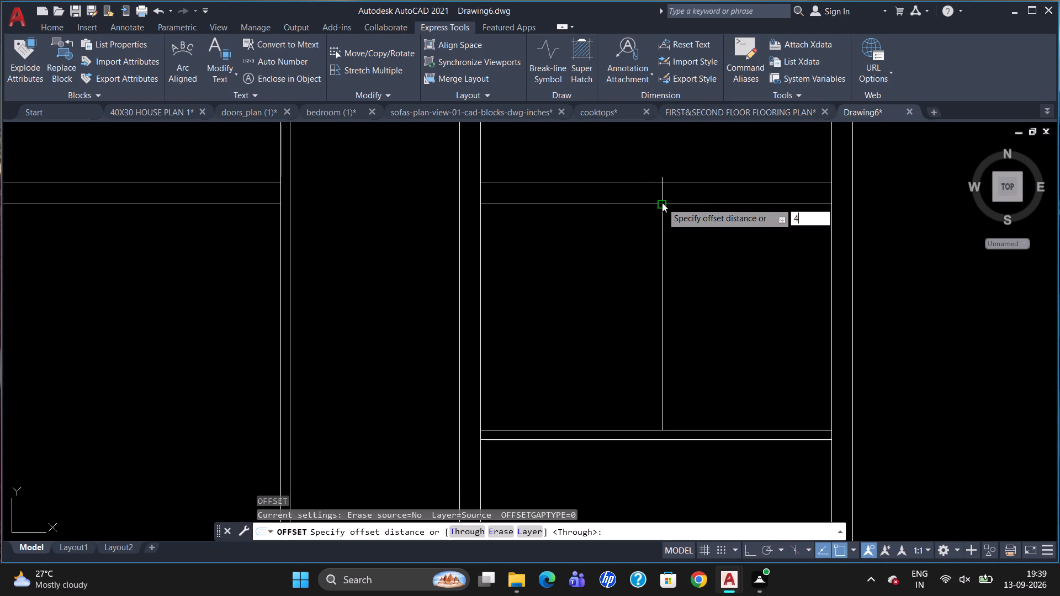
{"action": "key", "text": "Return"}
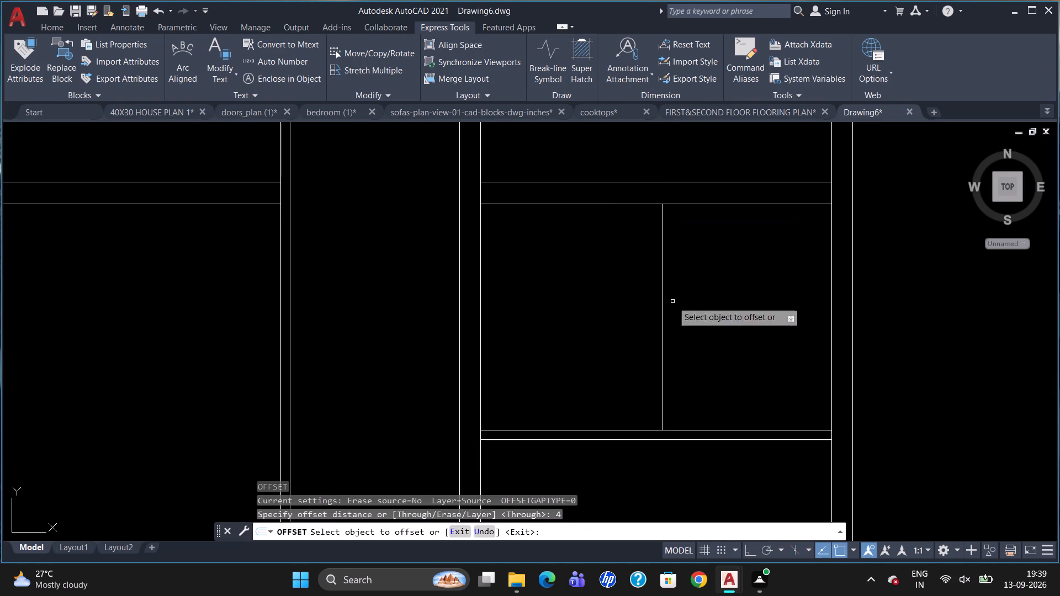
{"action": "left_click", "coordinate": [662, 330]}
{"action": "left_click", "coordinate": [658, 333]}
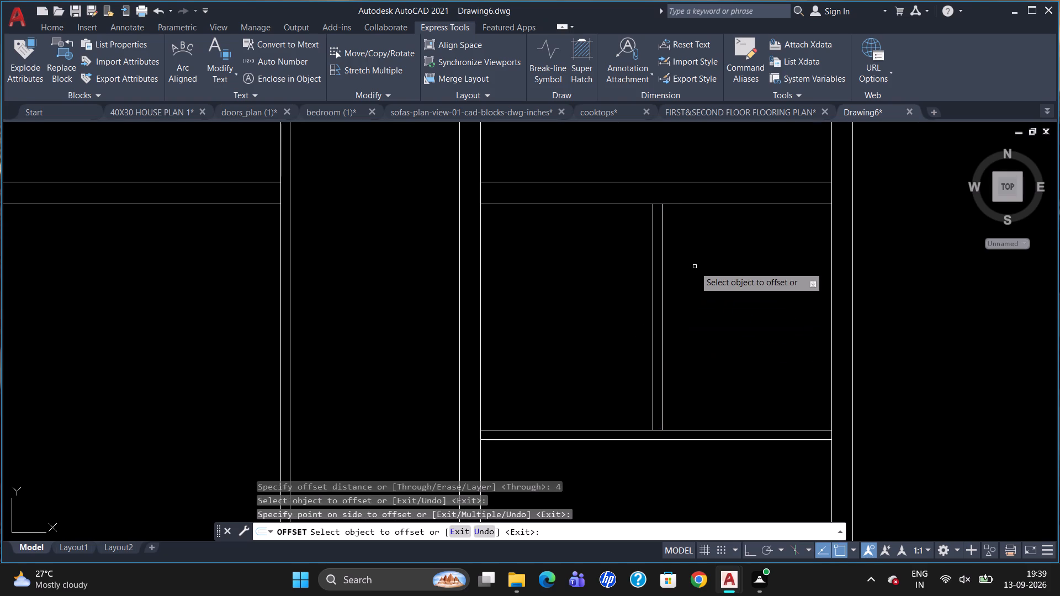
{"action": "scroll", "coordinate": [695, 267], "scroll_direction": "down", "scroll_amount": 3}
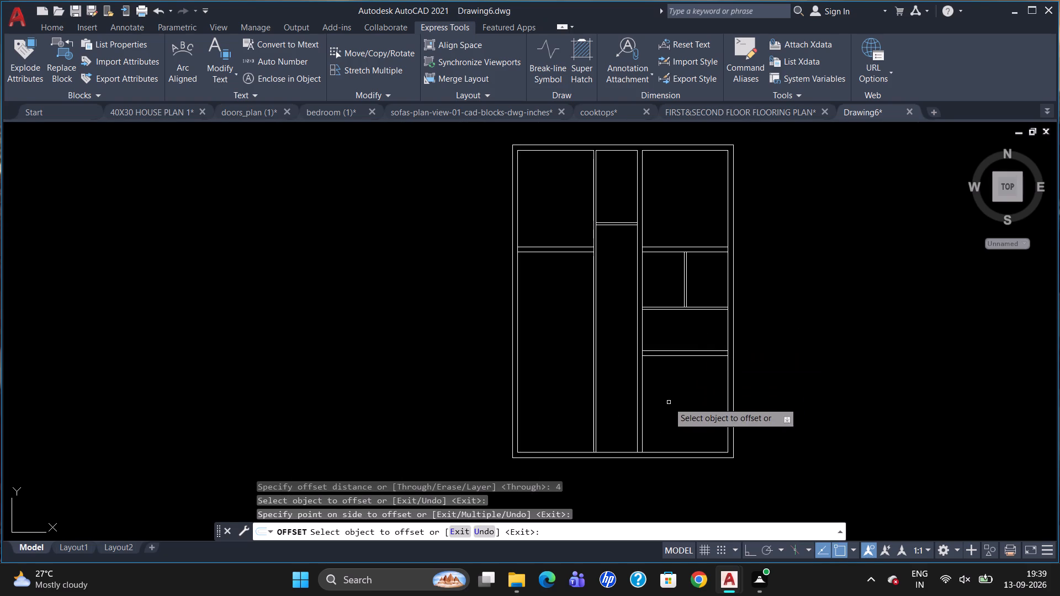
{"action": "scroll", "coordinate": [651, 424], "scroll_direction": "down", "scroll_amount": 1}
{"action": "scroll", "coordinate": [683, 242], "scroll_direction": "up", "scroll_amount": 2}
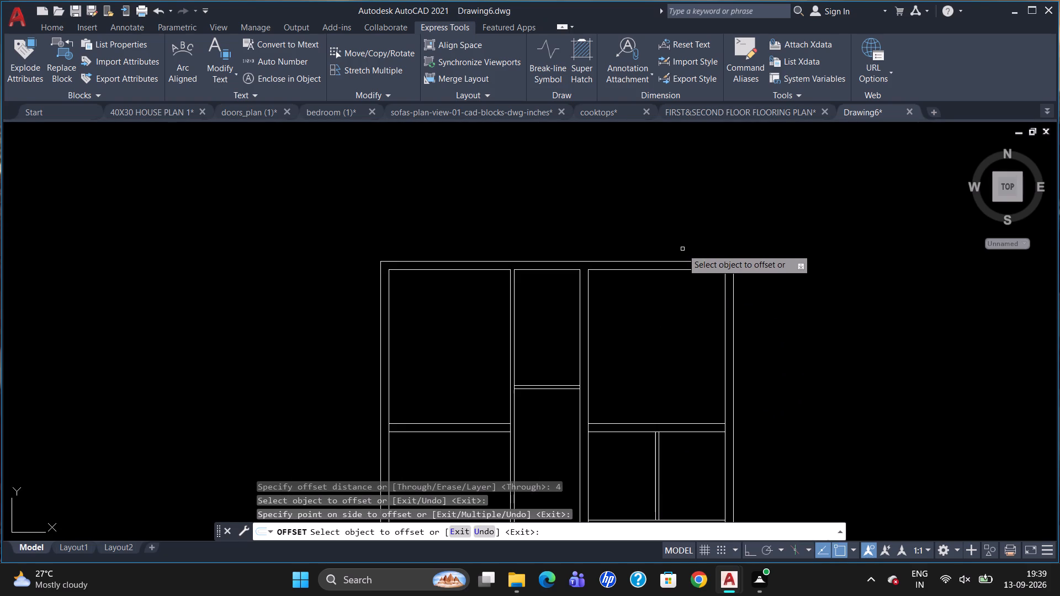
{"action": "key", "text": "Escape"}
Draw a jamb line across the 4" wall left of the middle room, 2'6" above the upper line of its partition.
{"action": "scroll", "coordinate": [545, 303], "scroll_direction": "up", "scroll_amount": 2}
{"action": "scroll", "coordinate": [720, 278], "scroll_direction": "down", "scroll_amount": 1}
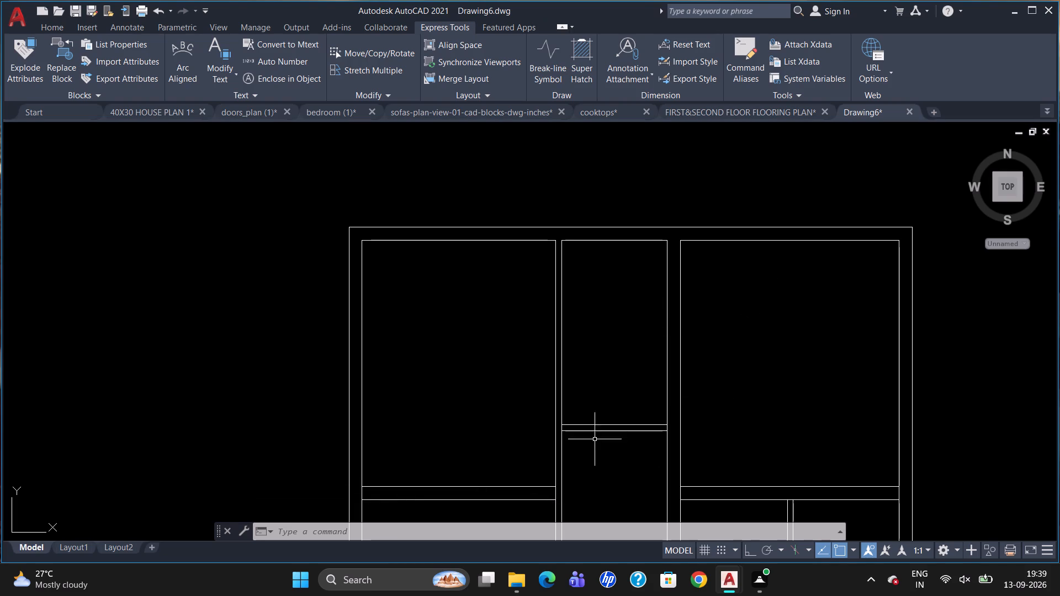
{"action": "key", "text": "l"}
{"action": "key", "text": "Return"}
{"action": "type", "text": "TK"}
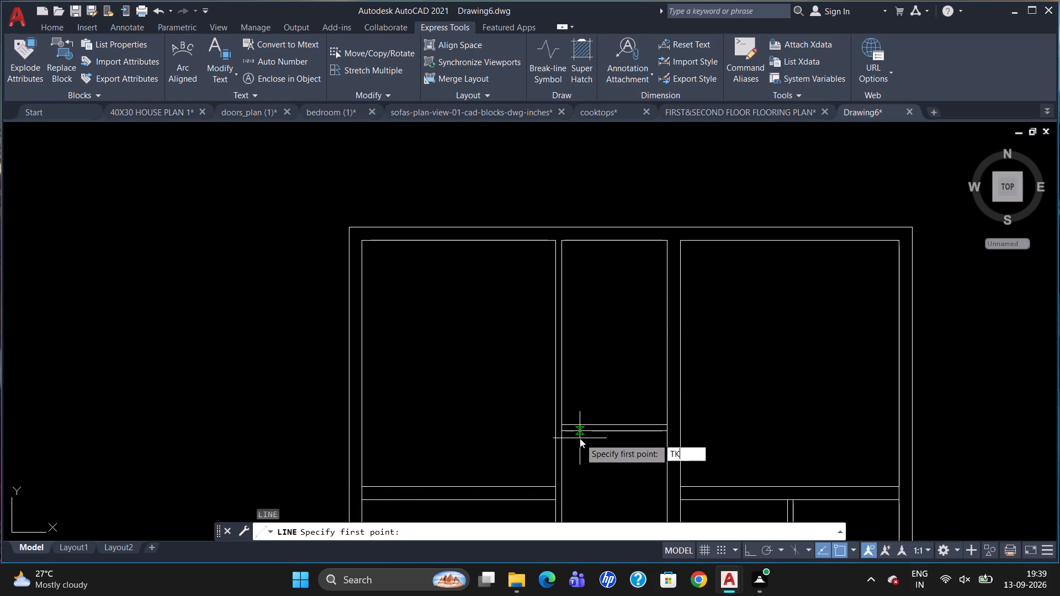
{"action": "key", "text": "Return"}
{"action": "scroll", "coordinate": [561, 428], "scroll_direction": "up", "scroll_amount": 3}
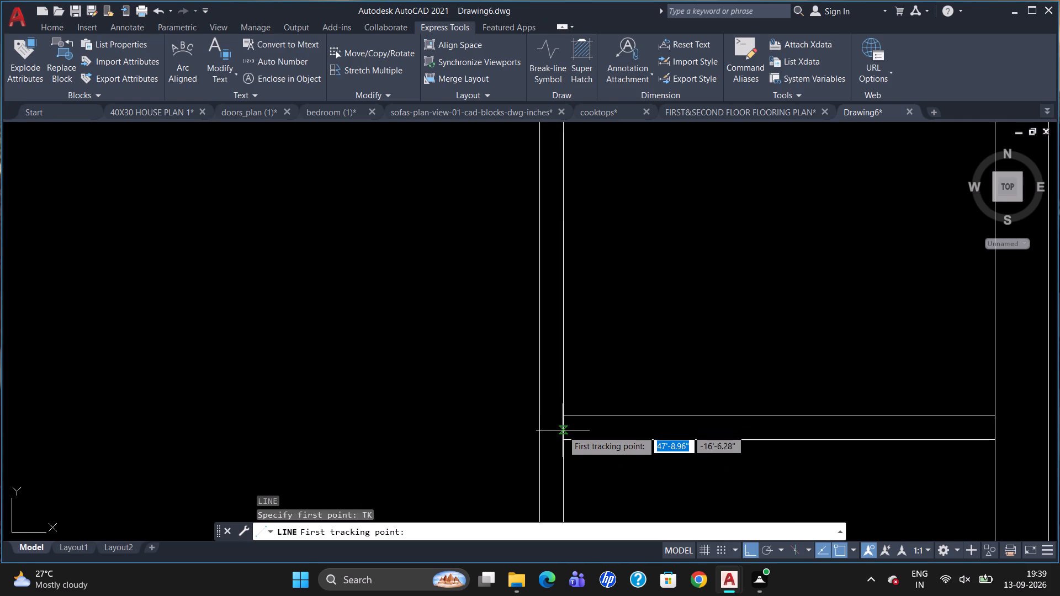
{"action": "left_click", "coordinate": [566, 419]}
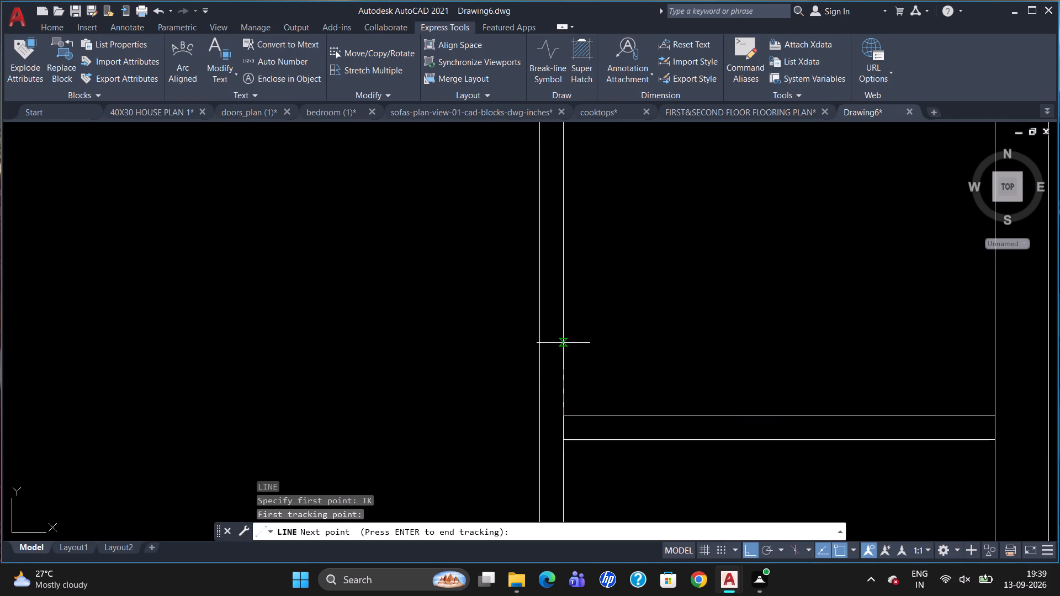
{"action": "type", "text": "2'6\""}
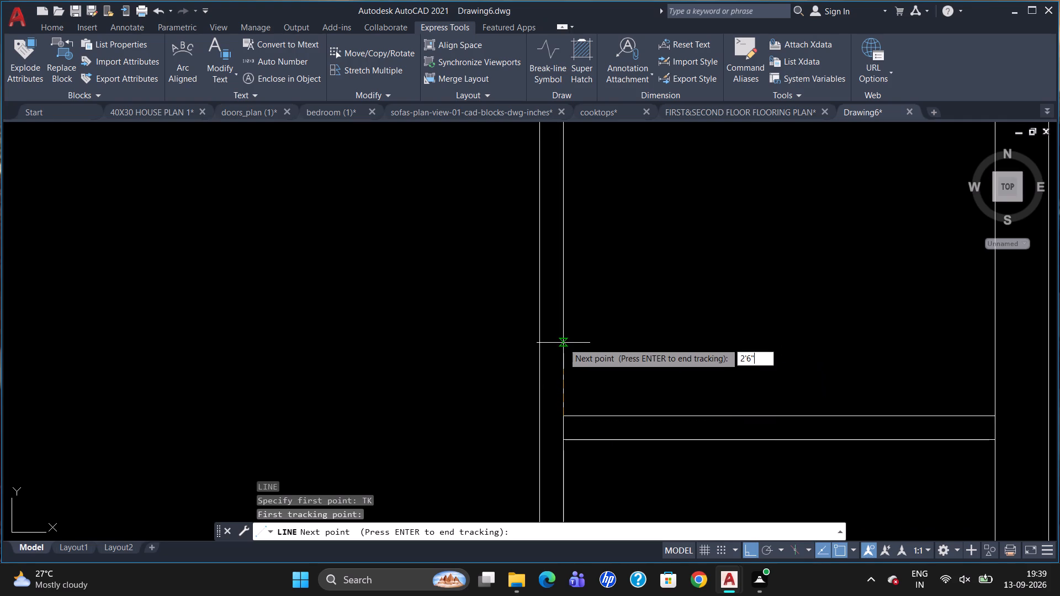
{"action": "key", "text": "Return"}
{"action": "key", "text": "Return"}
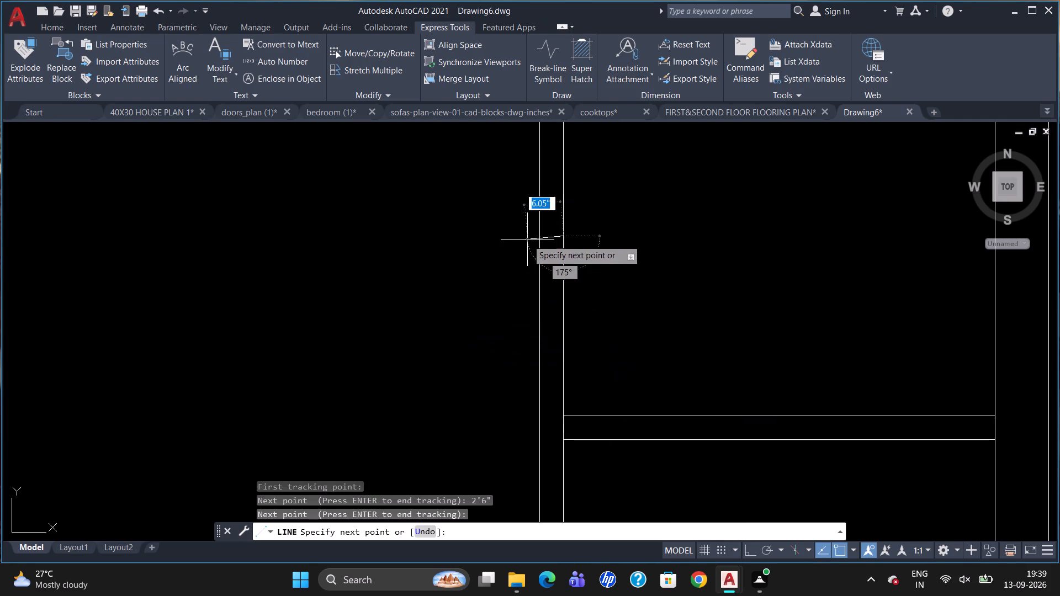
{"action": "scroll", "coordinate": [536, 235], "scroll_direction": "up", "scroll_amount": 3}
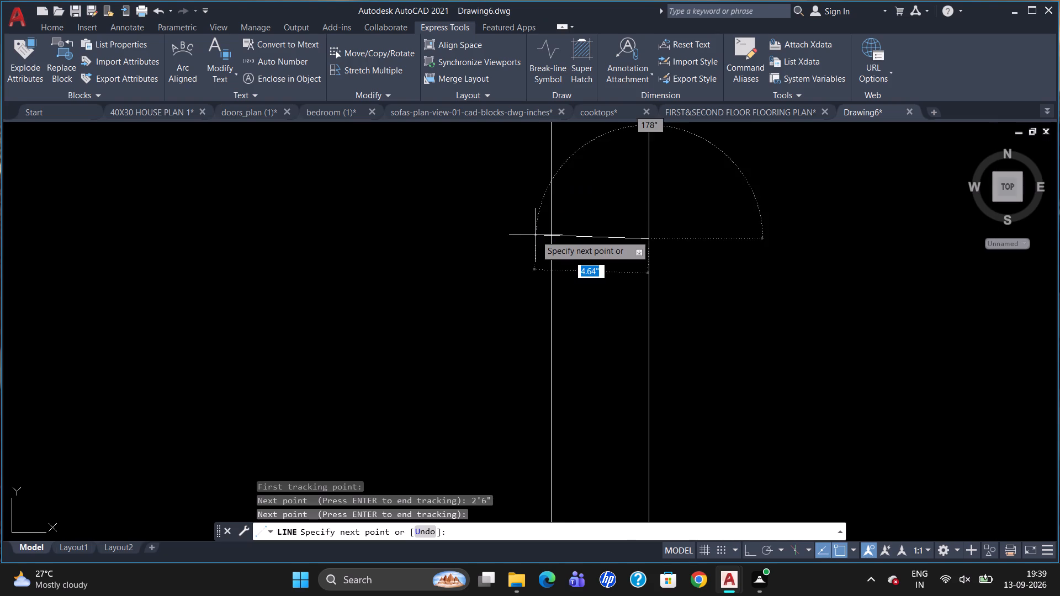
{"action": "left_click", "coordinate": [552, 238]}
{"action": "key", "text": "Escape"}
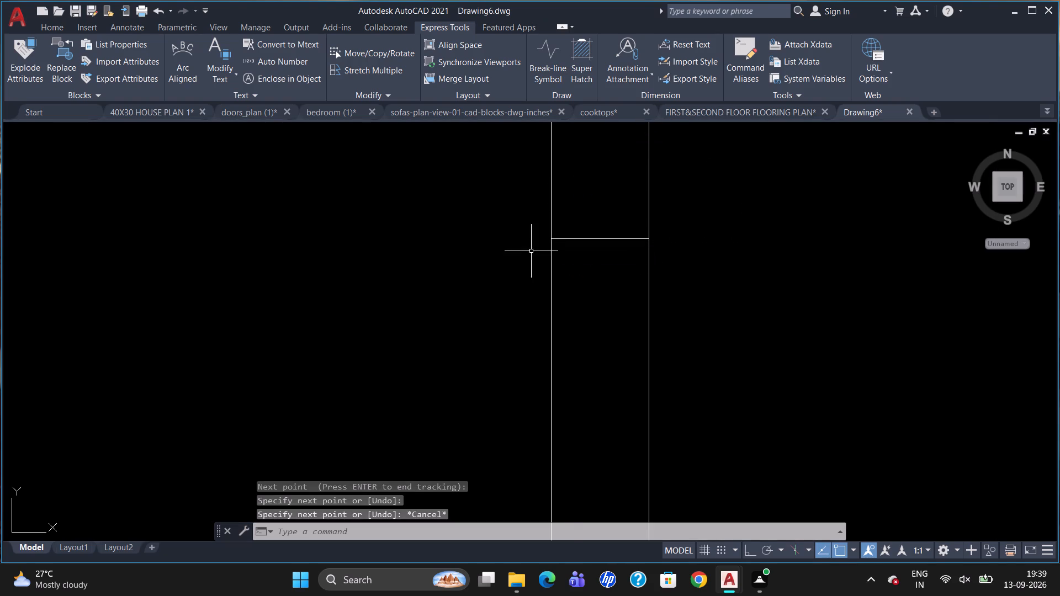
Extend both lines of the middle room's partition to the outer left line of the adjoining 4" vertical wall.
{"action": "scroll", "coordinate": [523, 243], "scroll_direction": "down", "scroll_amount": 2}
{"action": "scroll", "coordinate": [600, 240], "scroll_direction": "down", "scroll_amount": 1}
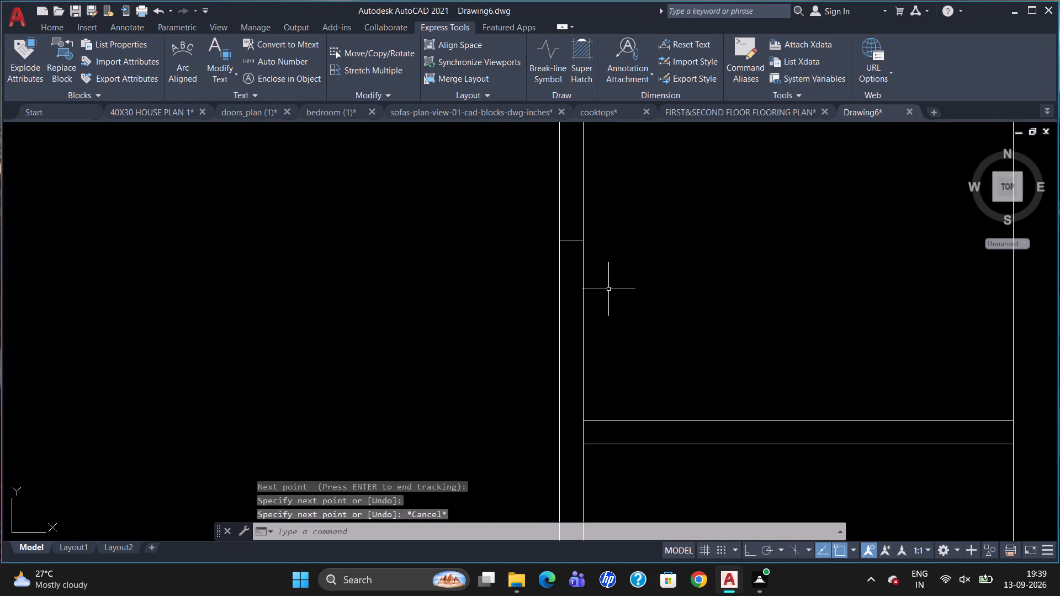
{"action": "scroll", "coordinate": [619, 269], "scroll_direction": "down", "scroll_amount": 1}
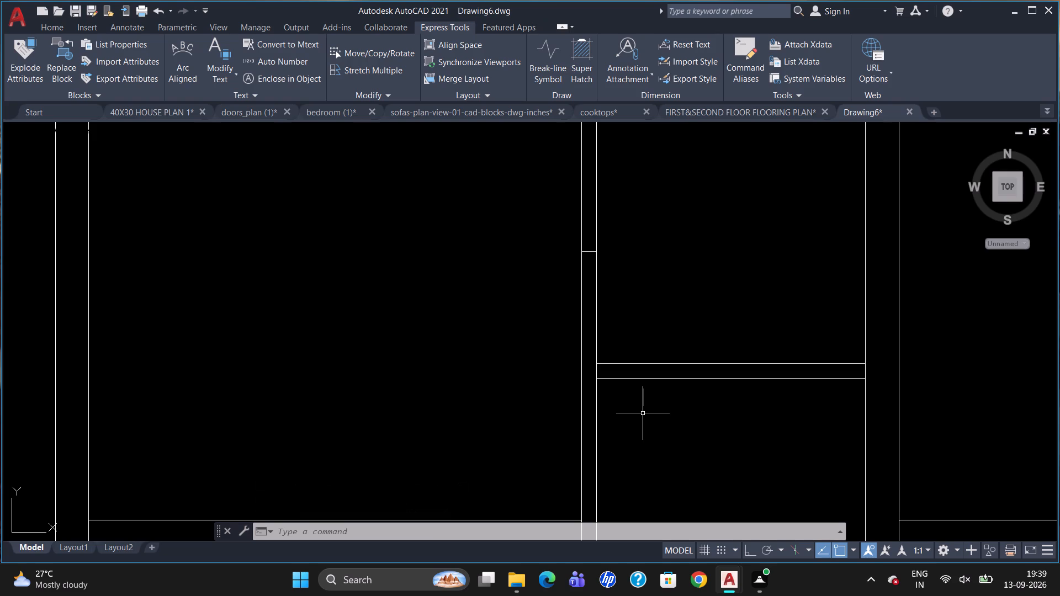
{"action": "key", "text": "w"}
{"action": "key", "text": "BackSpace"}
{"action": "type", "text": "EX"}
{"action": "key", "text": "Return"}
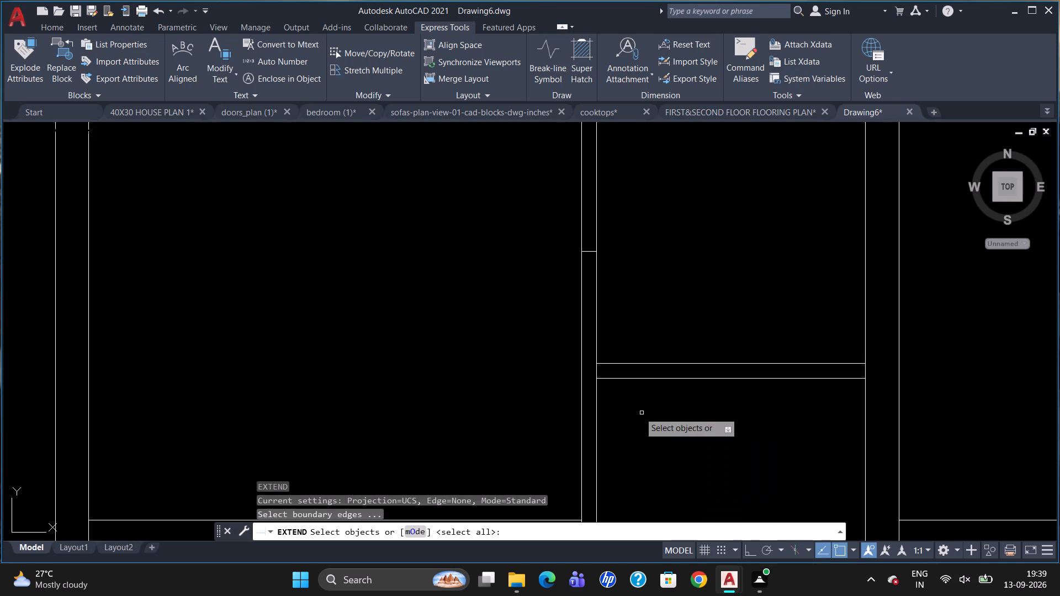
{"action": "left_click", "coordinate": [583, 380]}
{"action": "key", "text": "Return"}
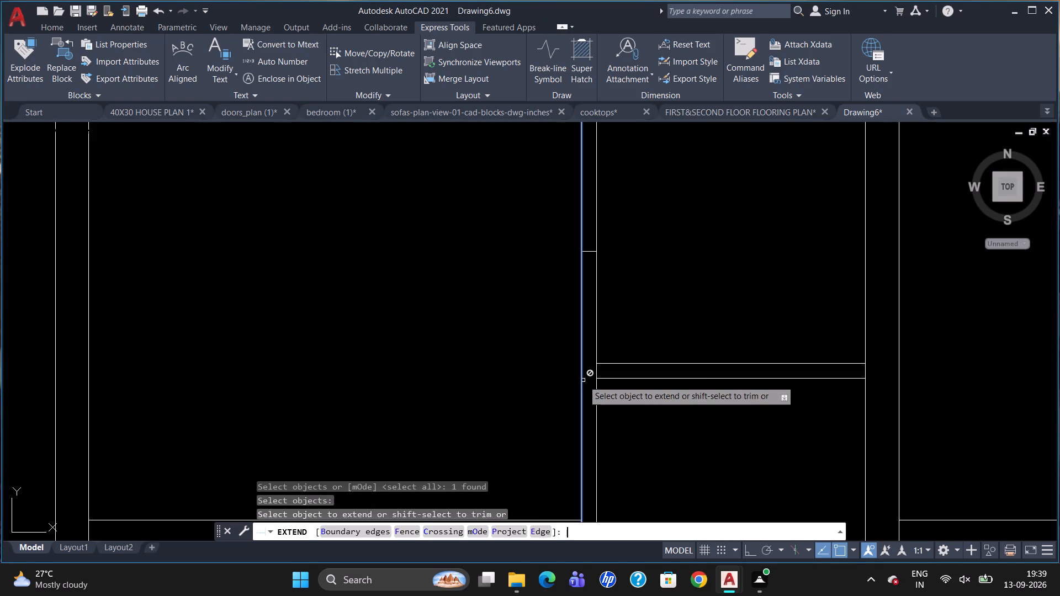
{"action": "left_click", "coordinate": [607, 363]}
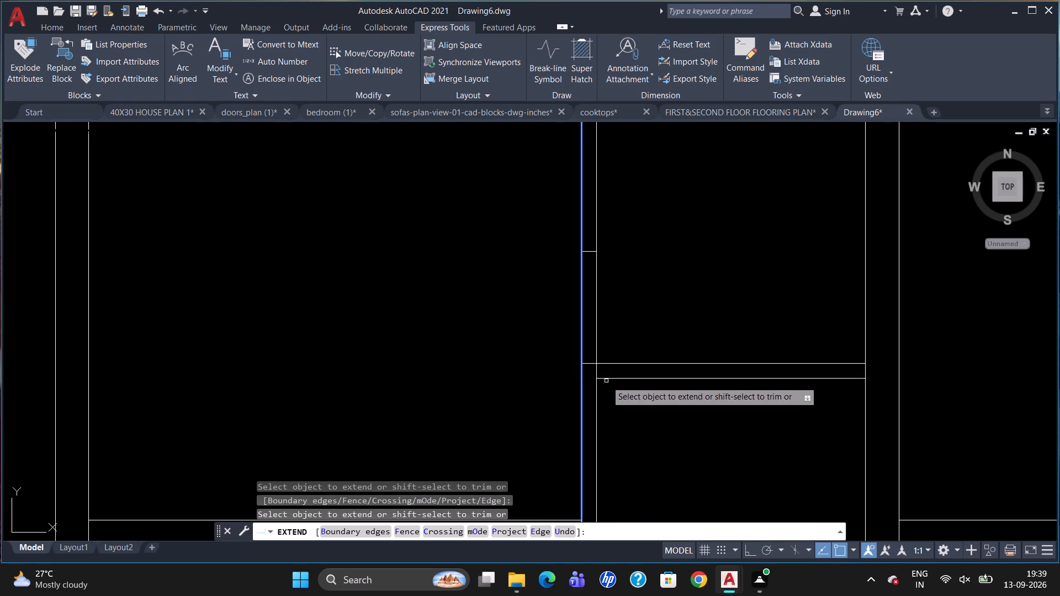
{"action": "left_click", "coordinate": [606, 381]}
{"action": "left_click", "coordinate": [621, 391]}
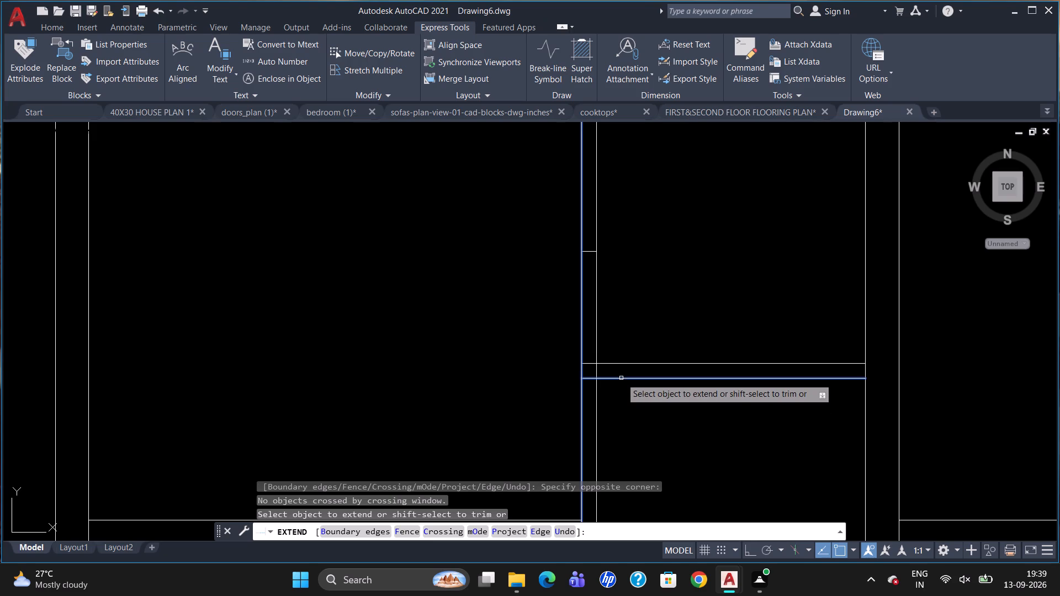
{"action": "left_click", "coordinate": [621, 378]}
{"action": "key", "text": "Escape"}
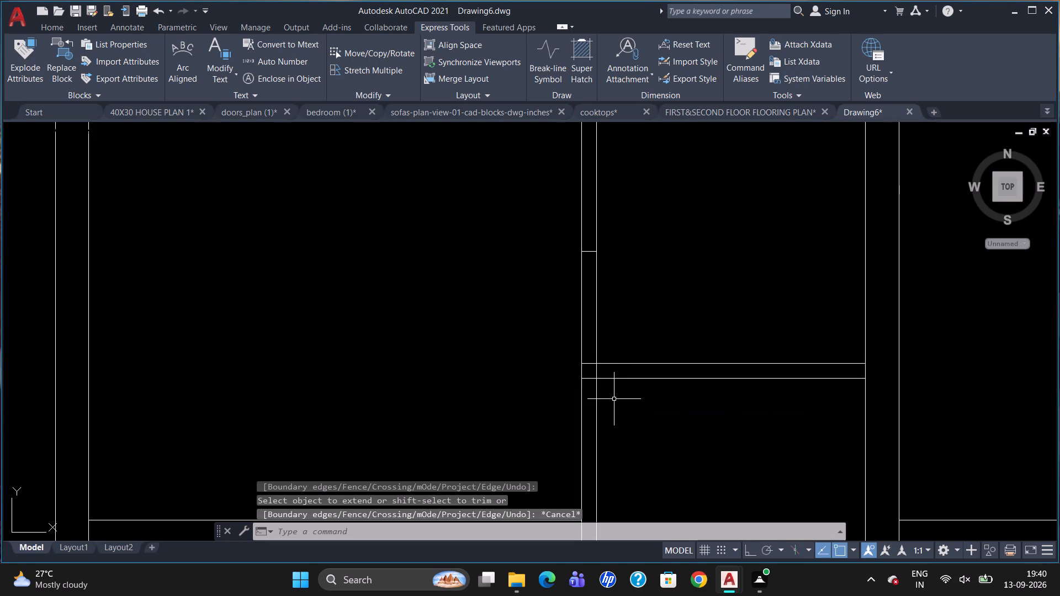
Trim the two vertical wall lines between the jamb line and the middle partition to open the 2'6" doorway.
{"action": "type", "text": "TR"}
{"action": "key", "text": "Return"}
{"action": "key", "text": "Return"}
{"action": "left_click_drag", "start_coordinate": [532, 326], "coordinate": [629, 307]}
{"action": "left_click", "coordinate": [629, 304]}
{"action": "left_click", "coordinate": [613, 324]}
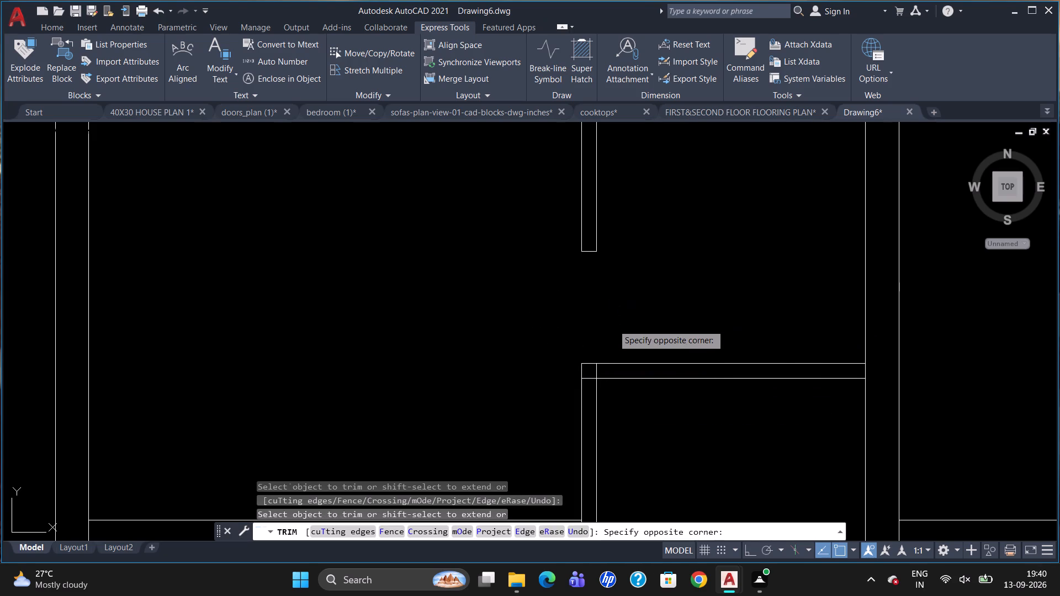
Trim the overlapping line pieces where the middle partition meets the 4" vertical wall to form a clean corner.
{"action": "left_click", "coordinate": [600, 371]}
{"action": "left_click", "coordinate": [598, 372]}
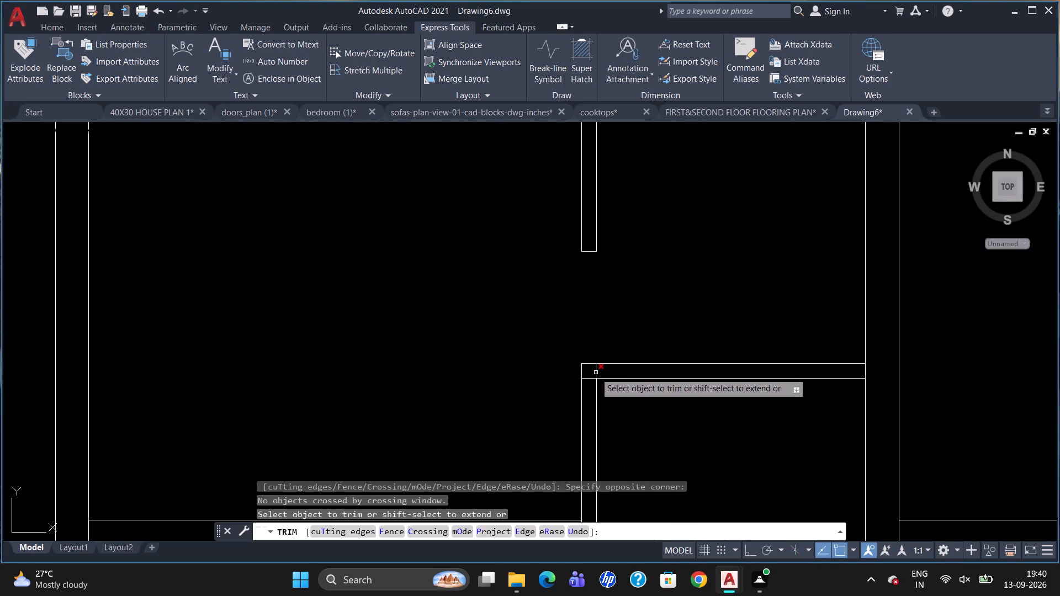
{"action": "left_click", "coordinate": [595, 372]}
{"action": "left_click", "coordinate": [591, 379]}
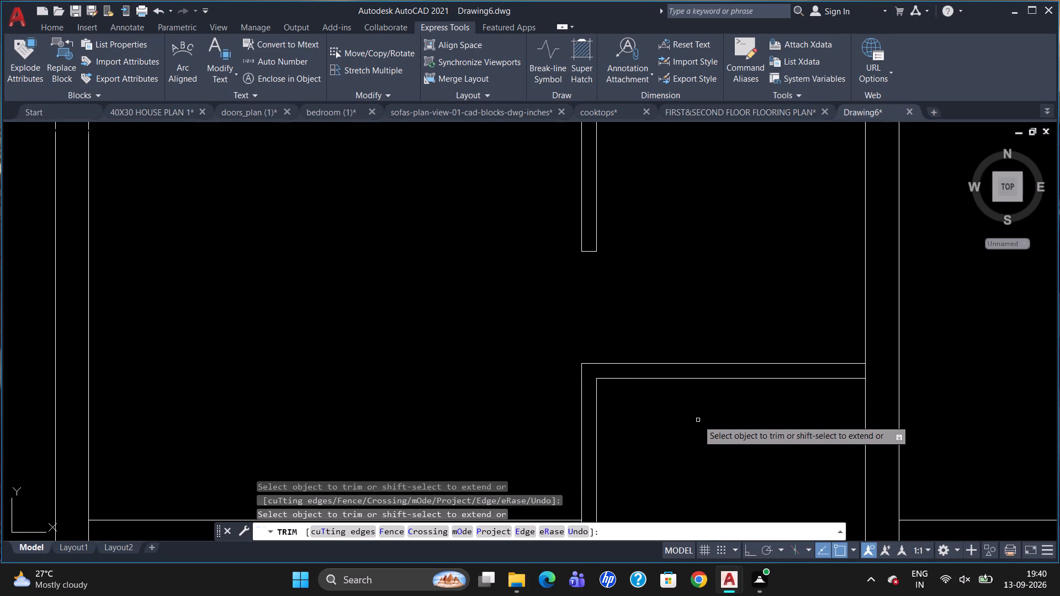
{"action": "key", "text": "Escape"}
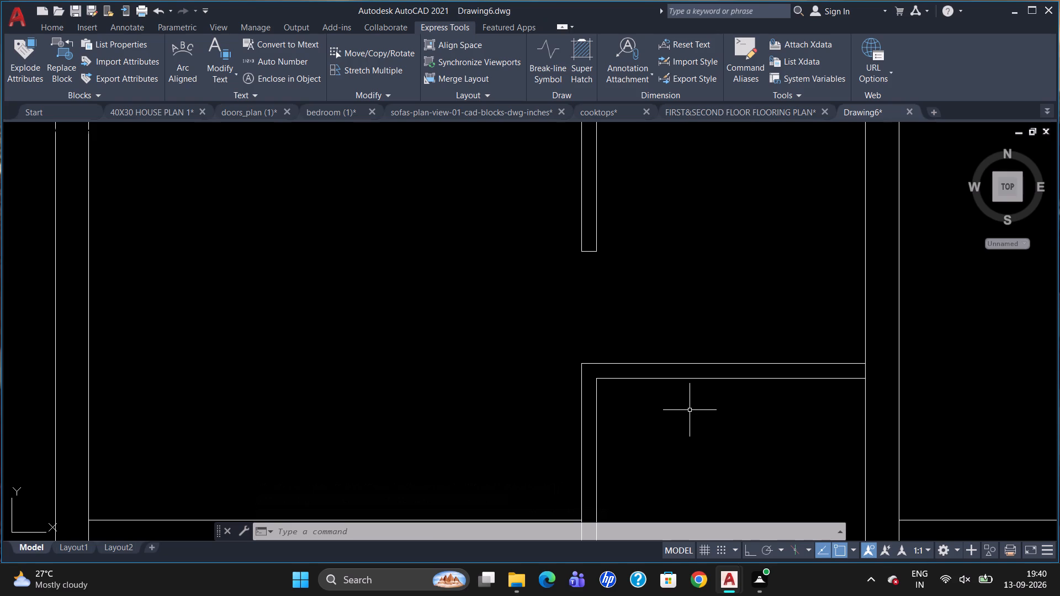
Extend both lines of the left room's cross wall to the right-hand line of the 4" vertical wall.
{"action": "scroll", "coordinate": [528, 188], "scroll_direction": "down", "scroll_amount": 2}
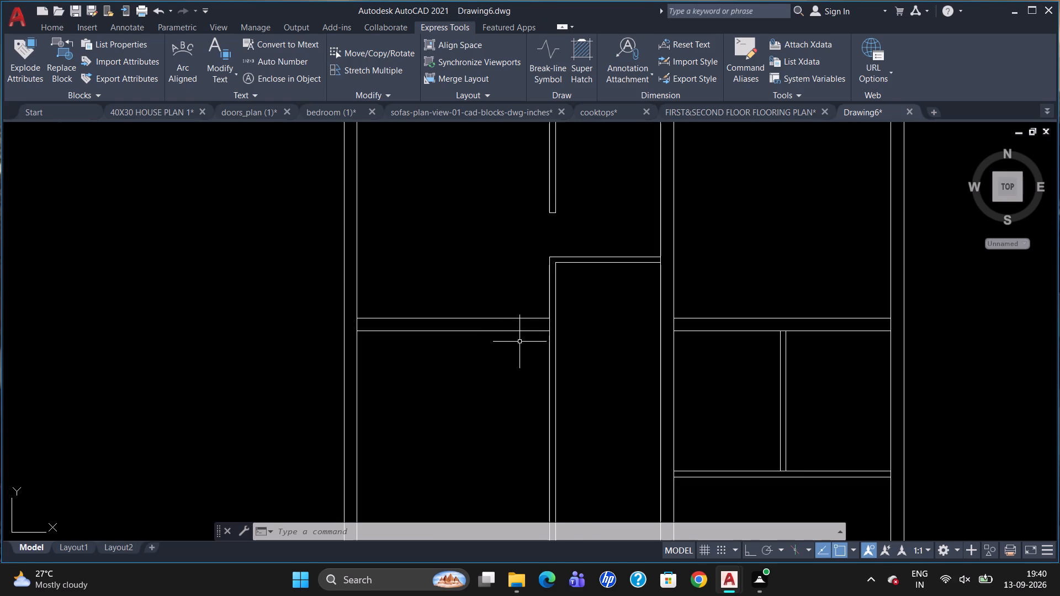
{"action": "scroll", "coordinate": [564, 336], "scroll_direction": "up", "scroll_amount": 1}
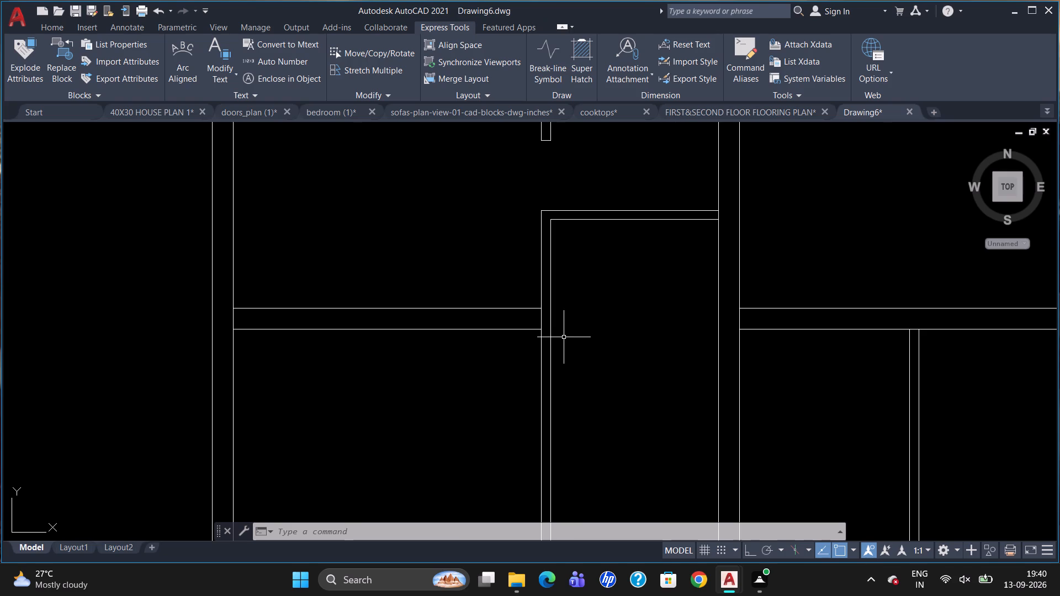
{"action": "type", "text": "EX"}
{"action": "key", "text": "Return"}
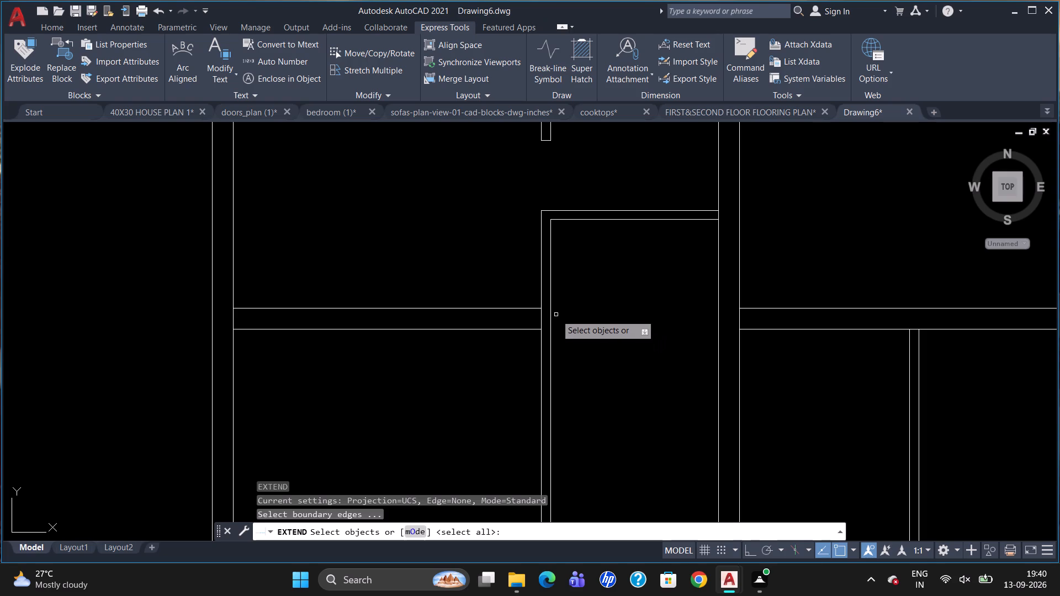
{"action": "left_click", "coordinate": [551, 309]}
{"action": "key", "text": "Return"}
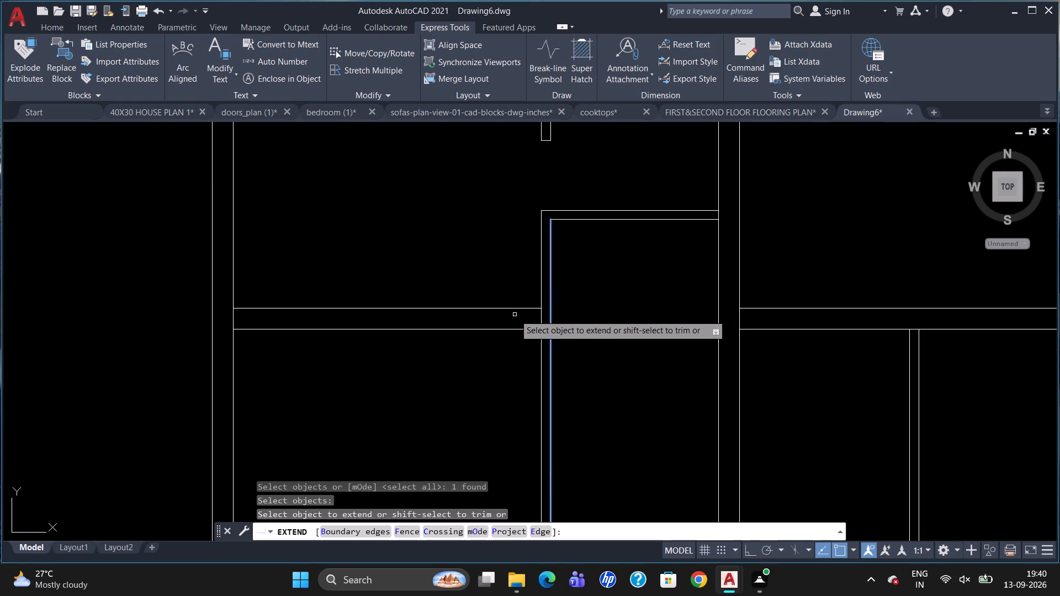
{"action": "left_click", "coordinate": [519, 308]}
{"action": "left_click", "coordinate": [518, 328]}
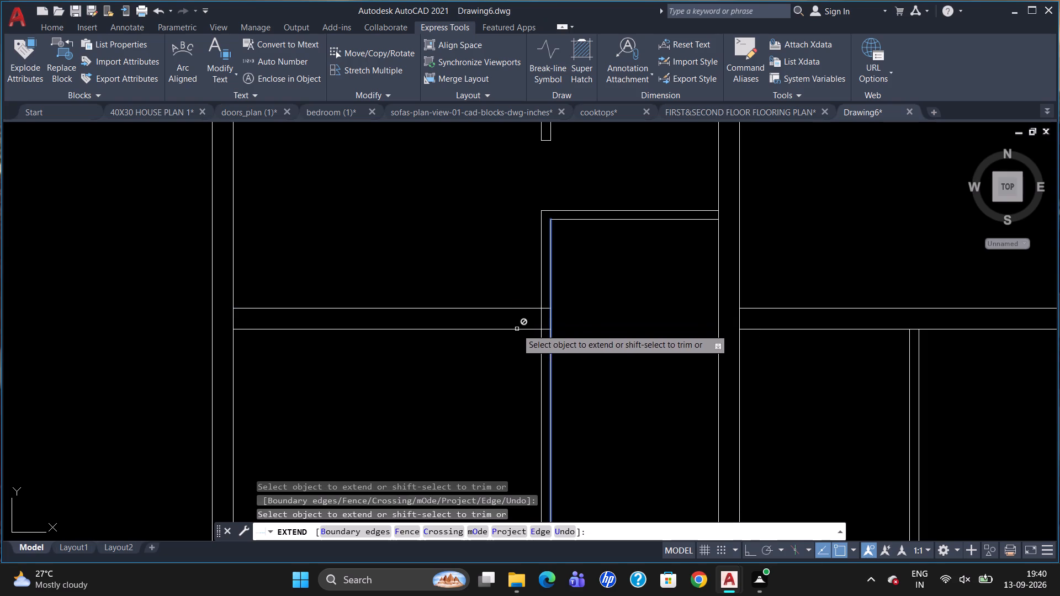
Trim the left line of the 4" vertical wall where it passes through the left room's cross wall.
{"action": "key", "text": "Escape"}
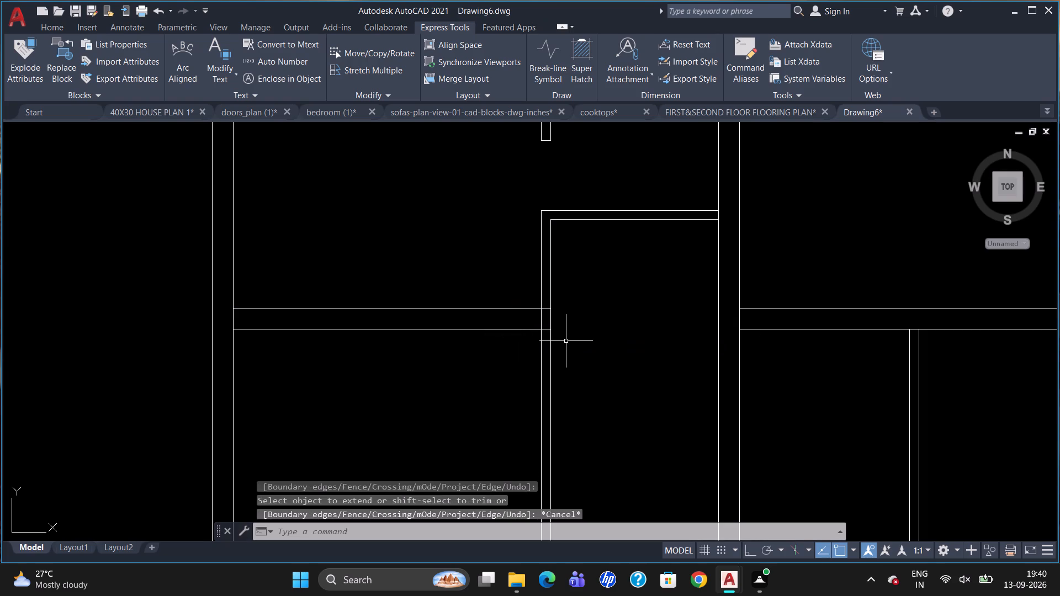
{"action": "type", "text": "TR"}
{"action": "key", "text": "Return"}
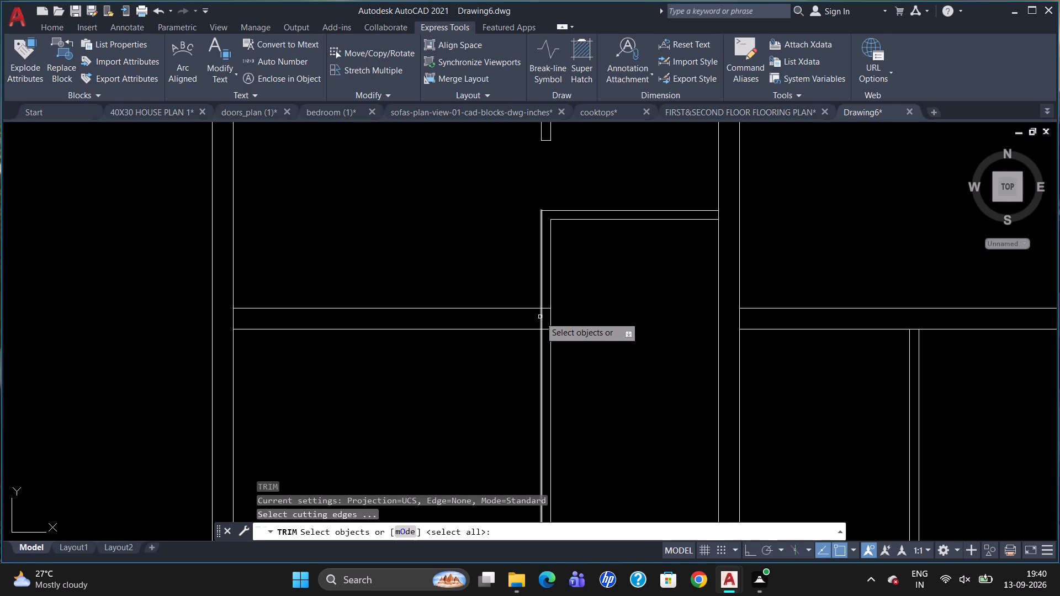
{"action": "key", "text": "Return"}
{"action": "left_click", "coordinate": [540, 317]}
{"action": "left_click", "coordinate": [541, 318]}
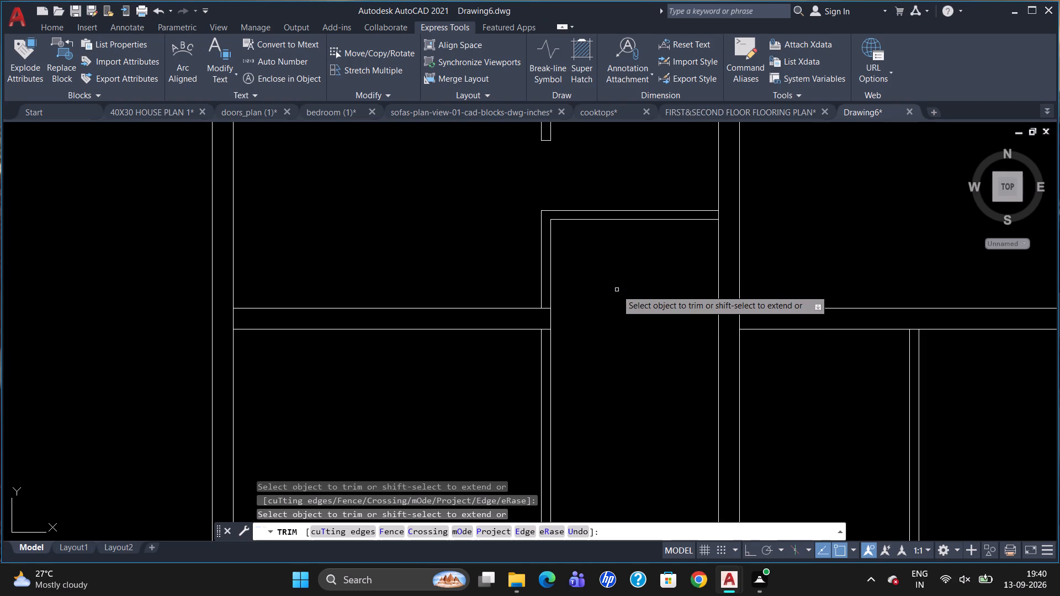
{"action": "key", "text": "Escape"}
Draw a closing line across the 4" vertical wall, level with the lower line of the middle room's partition.
{"action": "key", "text": "l"}
{"action": "key", "text": "Return"}
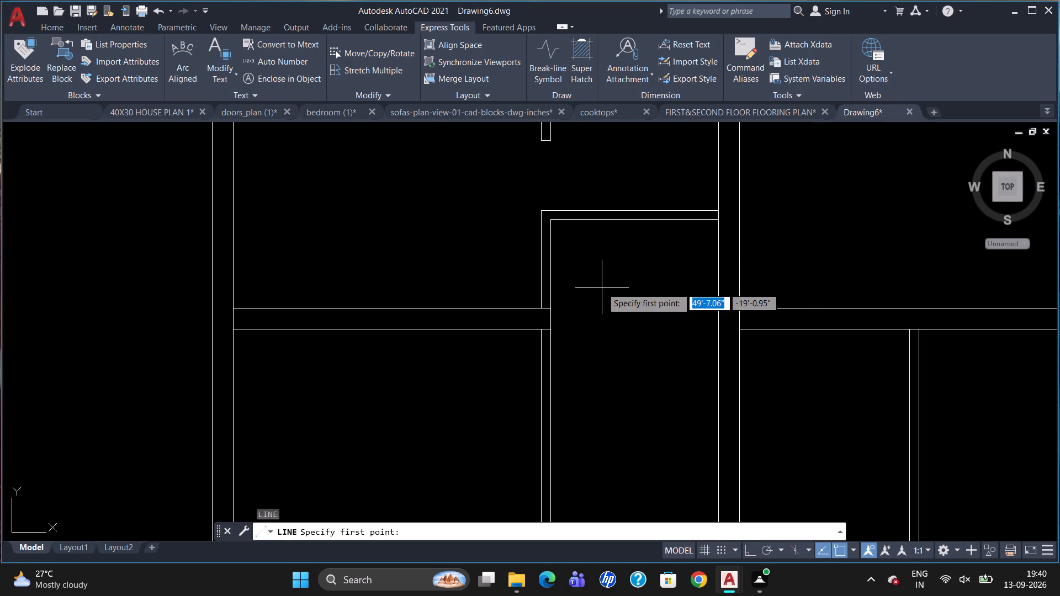
{"action": "scroll", "coordinate": [554, 228], "scroll_direction": "up", "scroll_amount": 3}
{"action": "left_click", "coordinate": [543, 195]}
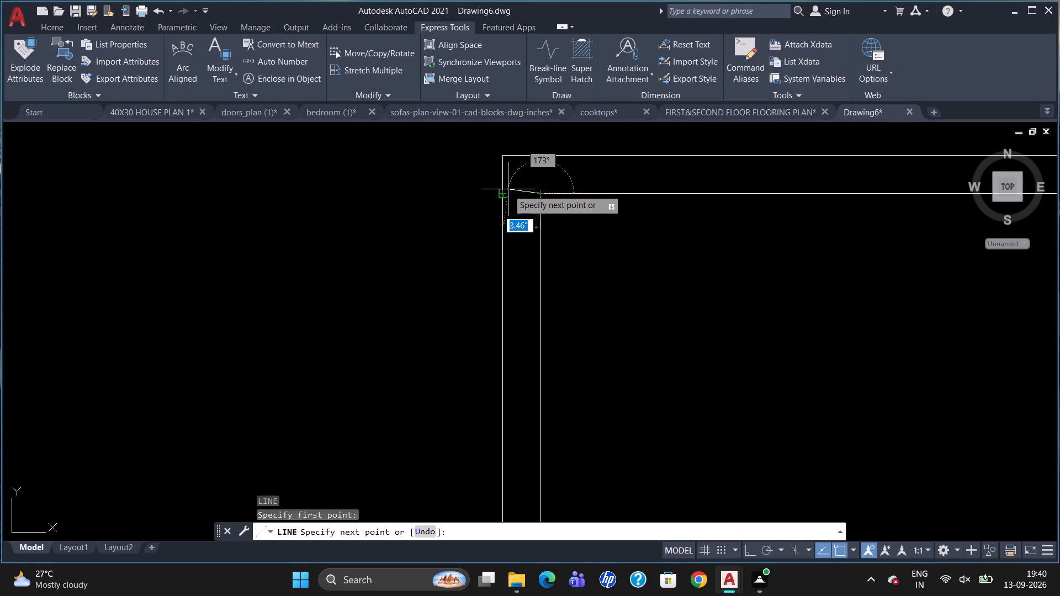
{"action": "left_click", "coordinate": [499, 194]}
{"action": "key", "text": "Escape"}
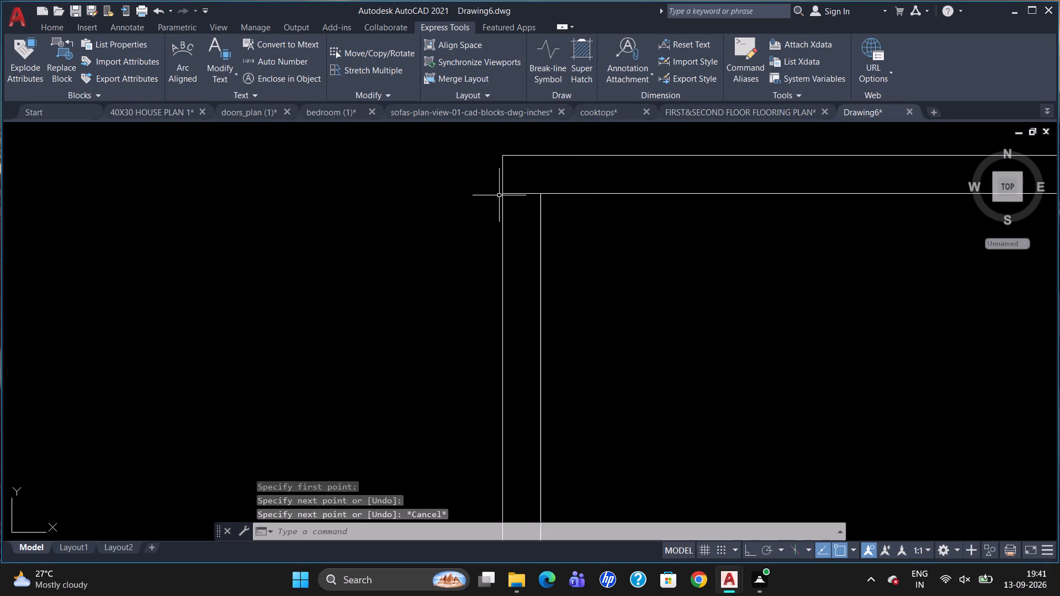
Trim both lines of the 4" vertical wall between the middle partition and the left room's cross wall to form an opening.
{"action": "scroll", "coordinate": [596, 215], "scroll_direction": "down", "scroll_amount": 1}
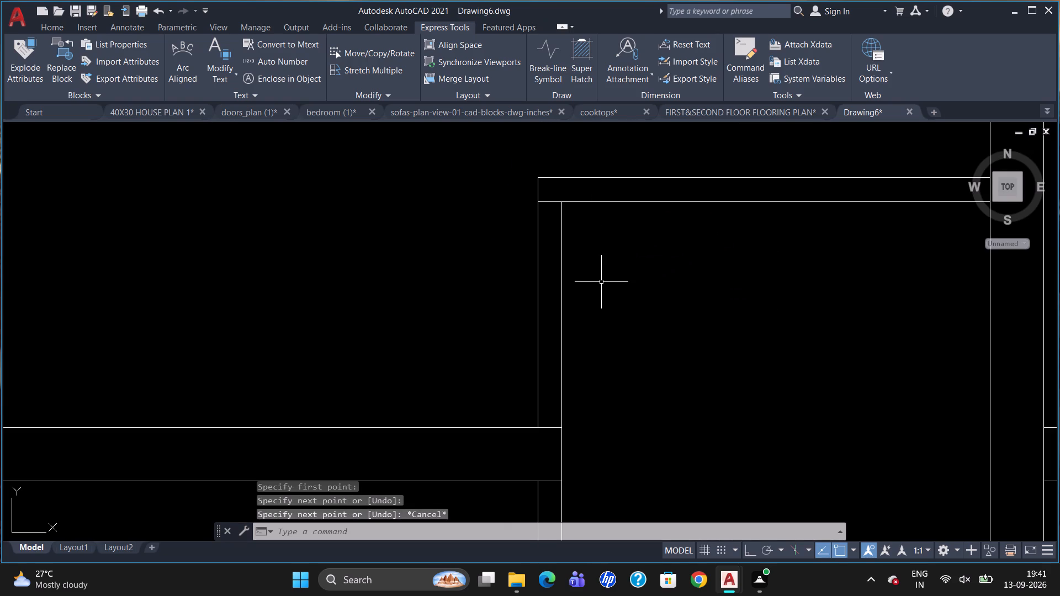
{"action": "type", "text": "TR"}
{"action": "key", "text": "Return"}
{"action": "key", "text": "Return"}
{"action": "left_click_drag", "start_coordinate": [510, 294], "coordinate": [554, 323]}
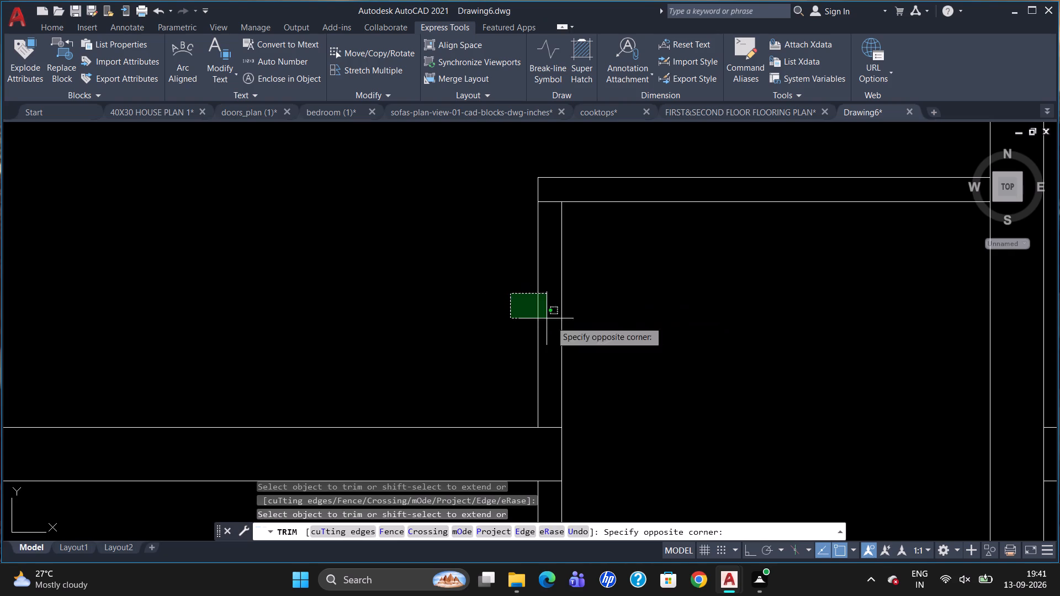
{"action": "left_click_drag", "start_coordinate": [554, 323], "coordinate": [613, 352]}
{"action": "left_click", "coordinate": [613, 352]}
{"action": "key", "text": "Escape"}
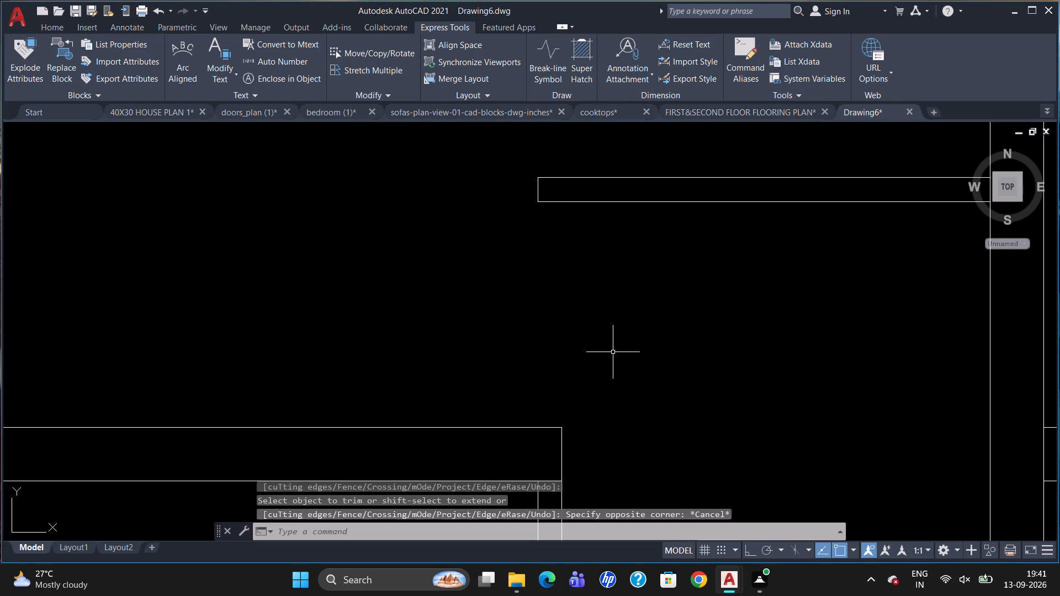
Draw two crossing diagonal lines in the new opening, from the cross wall's end up to the middle partition's lower line.
{"action": "scroll", "coordinate": [589, 276], "scroll_direction": "down", "scroll_amount": 2}
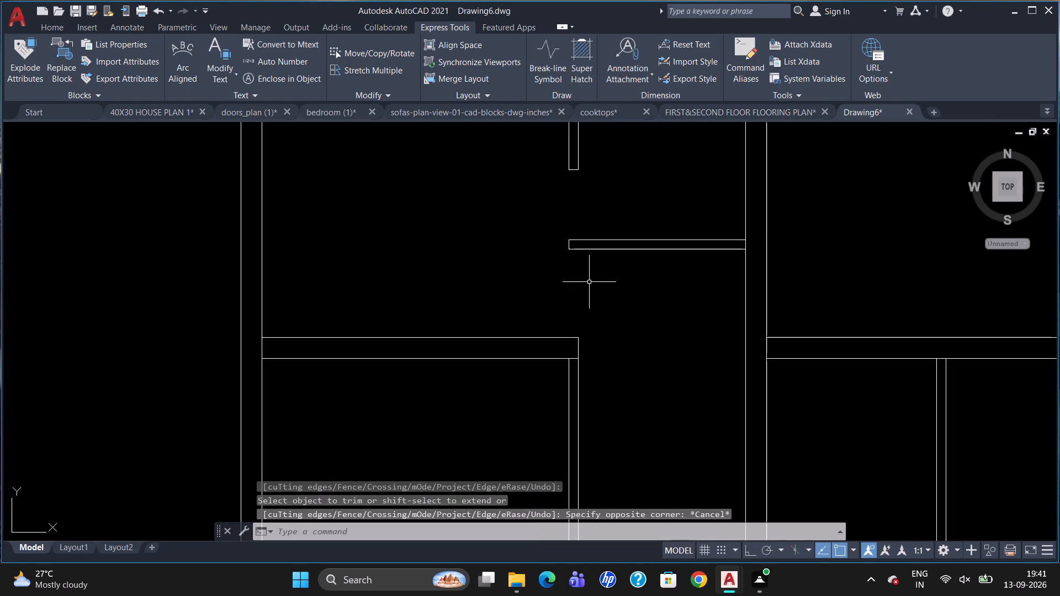
{"action": "scroll", "coordinate": [587, 255], "scroll_direction": "up", "scroll_amount": 2}
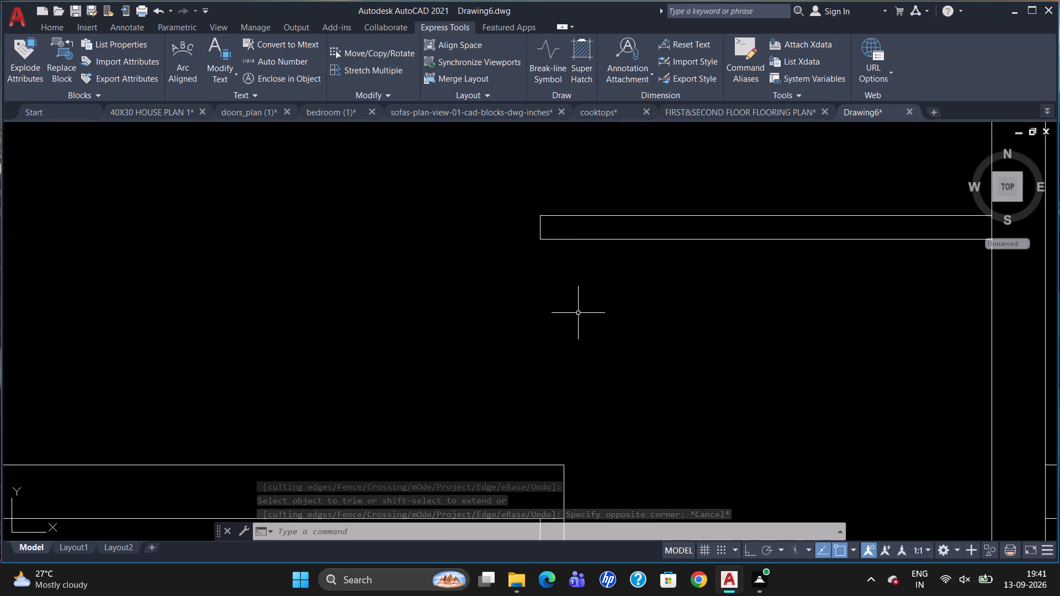
{"action": "key", "text": "l"}
{"action": "key", "text": "Return"}
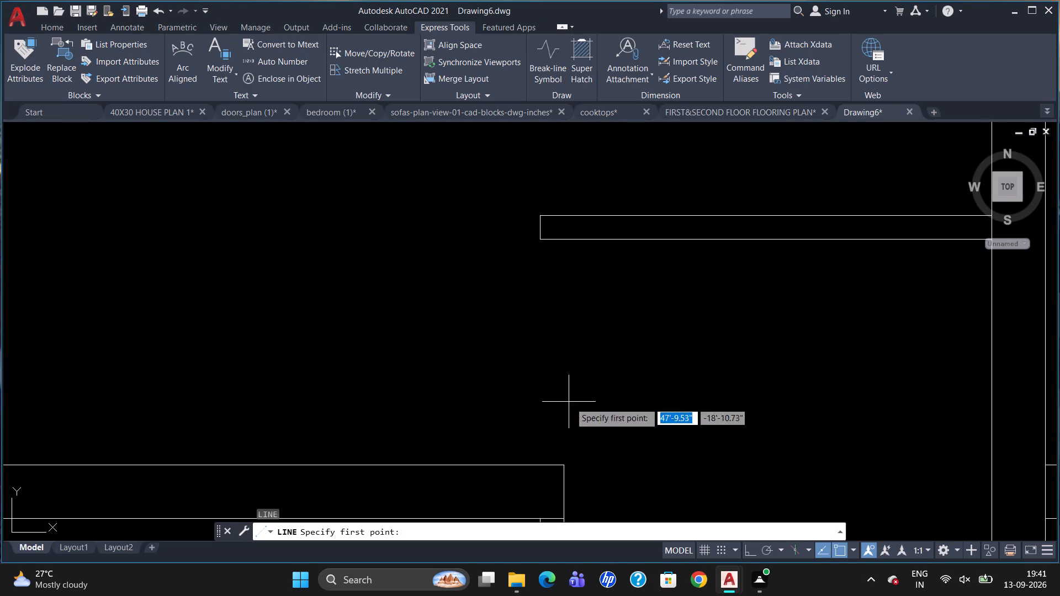
{"action": "left_click", "coordinate": [564, 461]}
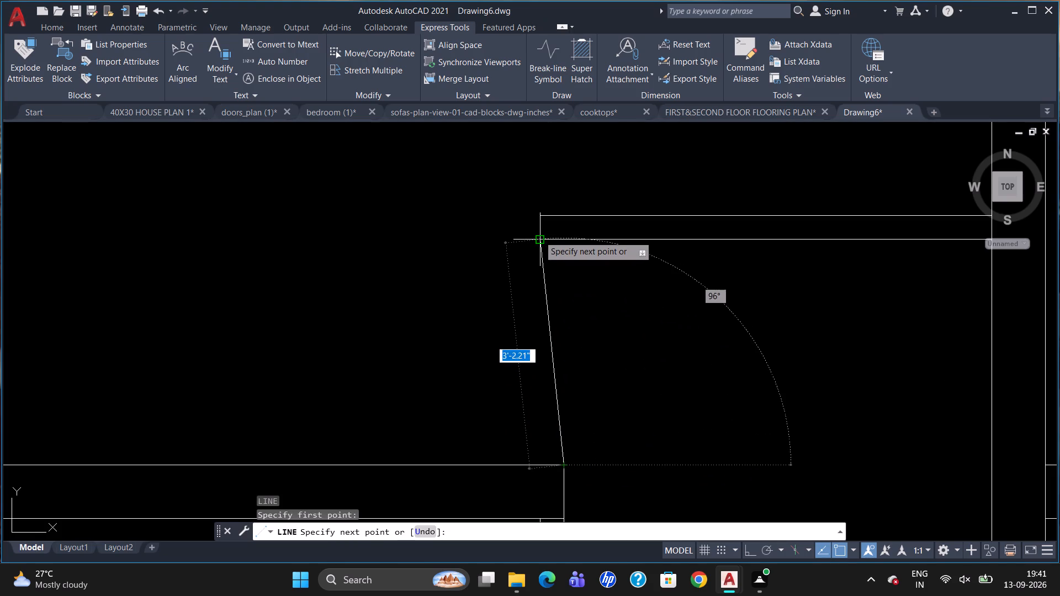
{"action": "left_click", "coordinate": [539, 235]}
{"action": "key", "text": "Escape"}
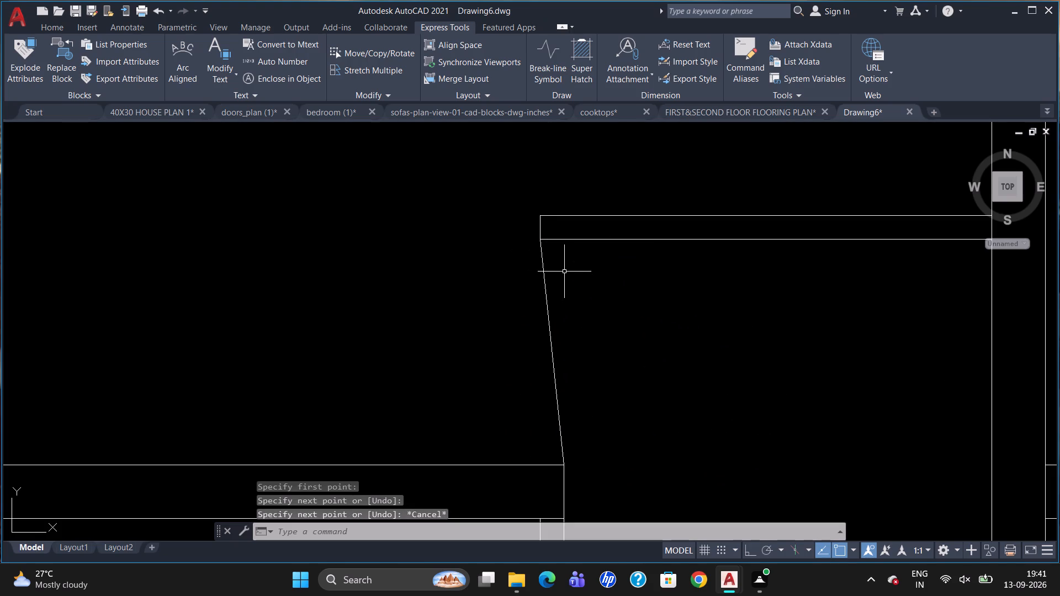
{"action": "key", "text": "l"}
{"action": "key", "text": "Return"}
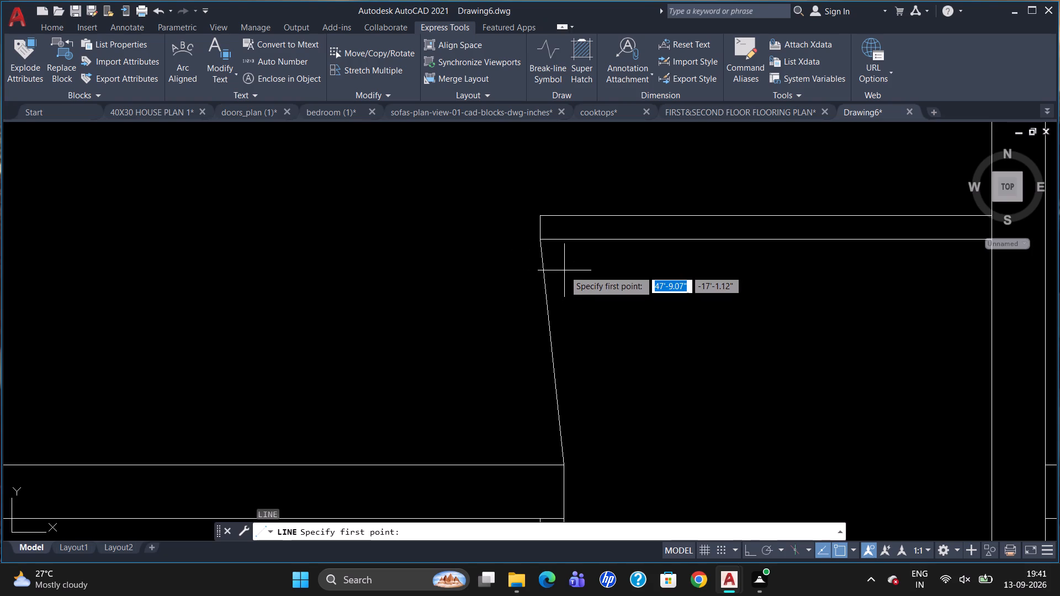
{"action": "left_click", "coordinate": [526, 462]}
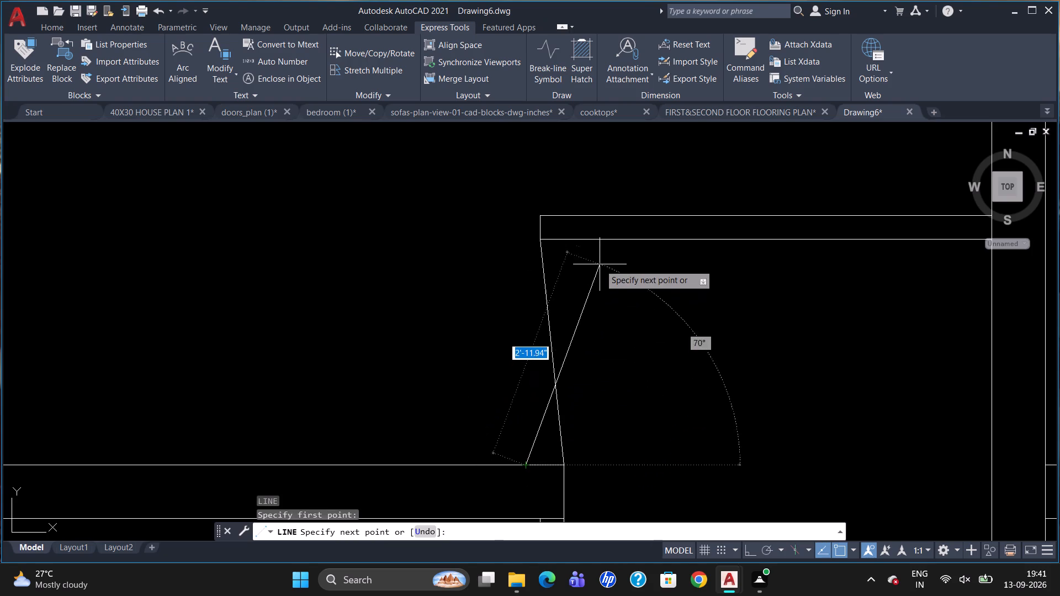
{"action": "left_click", "coordinate": [571, 235]}
{"action": "key", "text": "Escape"}
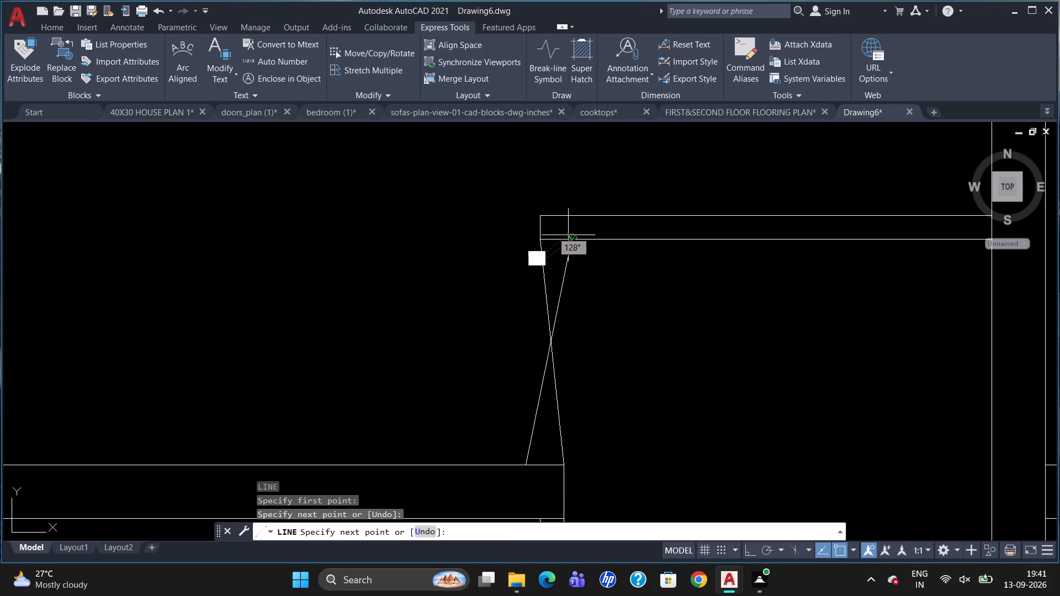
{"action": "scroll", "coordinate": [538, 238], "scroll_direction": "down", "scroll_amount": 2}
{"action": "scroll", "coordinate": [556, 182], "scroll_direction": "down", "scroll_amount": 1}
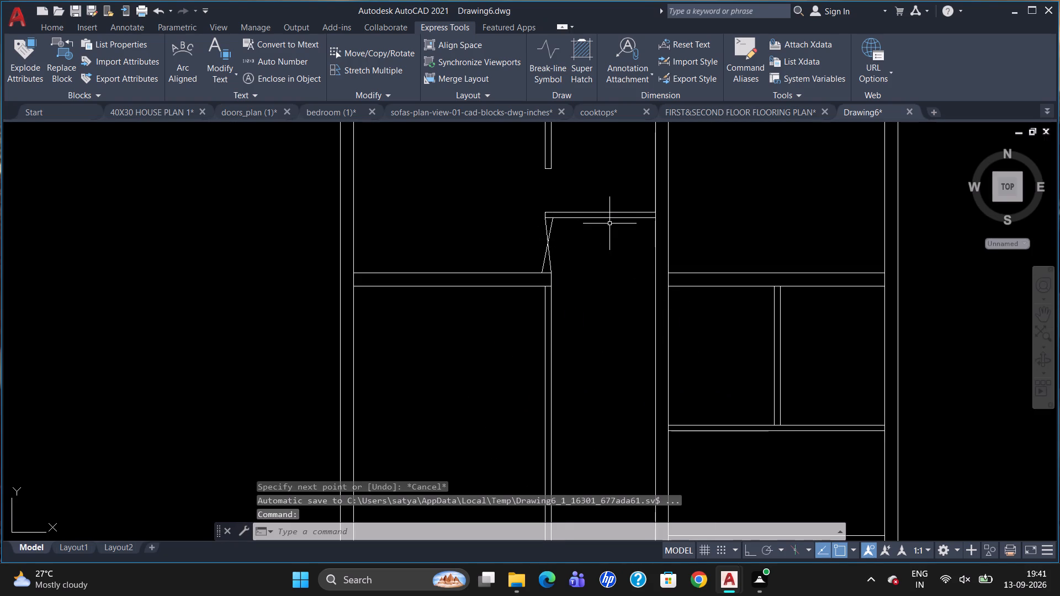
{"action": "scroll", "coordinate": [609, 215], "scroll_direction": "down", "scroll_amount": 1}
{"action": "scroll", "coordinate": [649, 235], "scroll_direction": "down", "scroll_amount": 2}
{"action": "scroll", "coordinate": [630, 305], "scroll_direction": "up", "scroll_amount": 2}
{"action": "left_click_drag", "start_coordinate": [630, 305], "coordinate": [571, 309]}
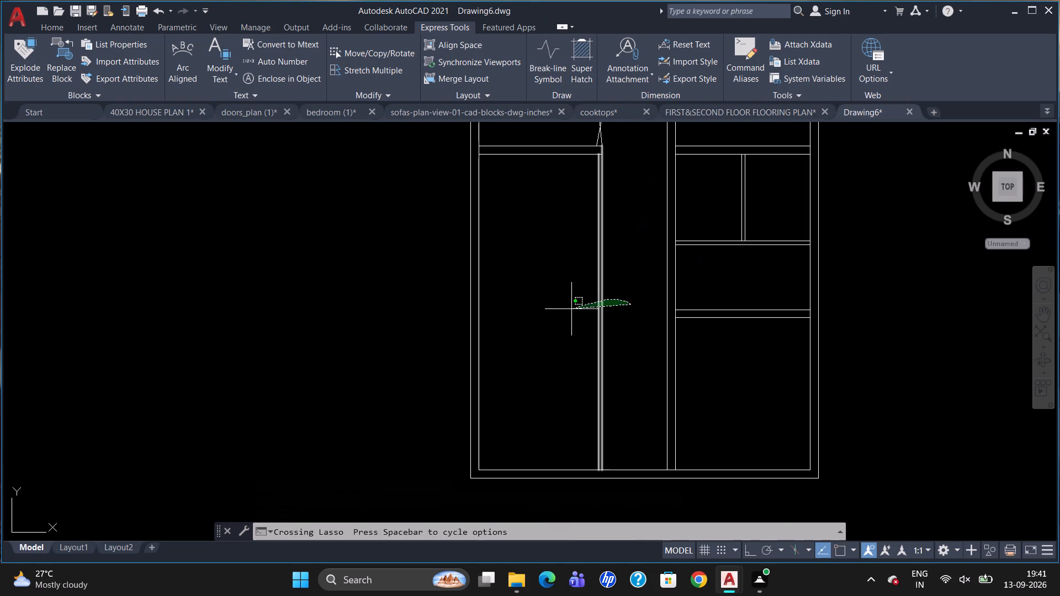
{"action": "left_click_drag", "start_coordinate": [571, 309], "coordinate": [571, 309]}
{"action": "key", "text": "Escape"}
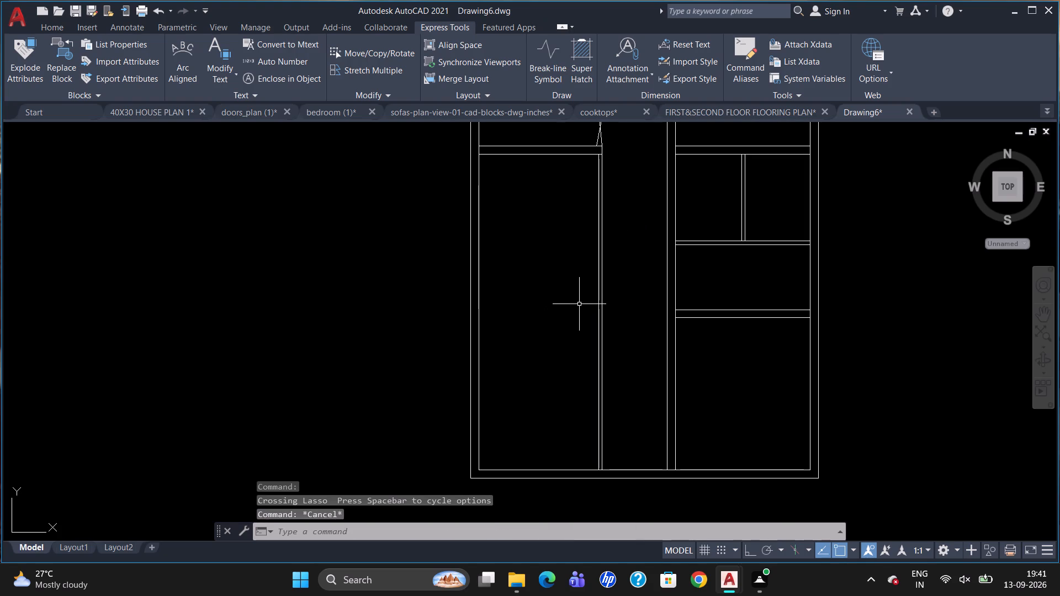
Remove both lines of the 4" vertical wall running from the left room's cross wall down to the bottom wall.
{"action": "type", "text": "TR"}
{"action": "key", "text": "Return"}
{"action": "key", "text": "Return"}
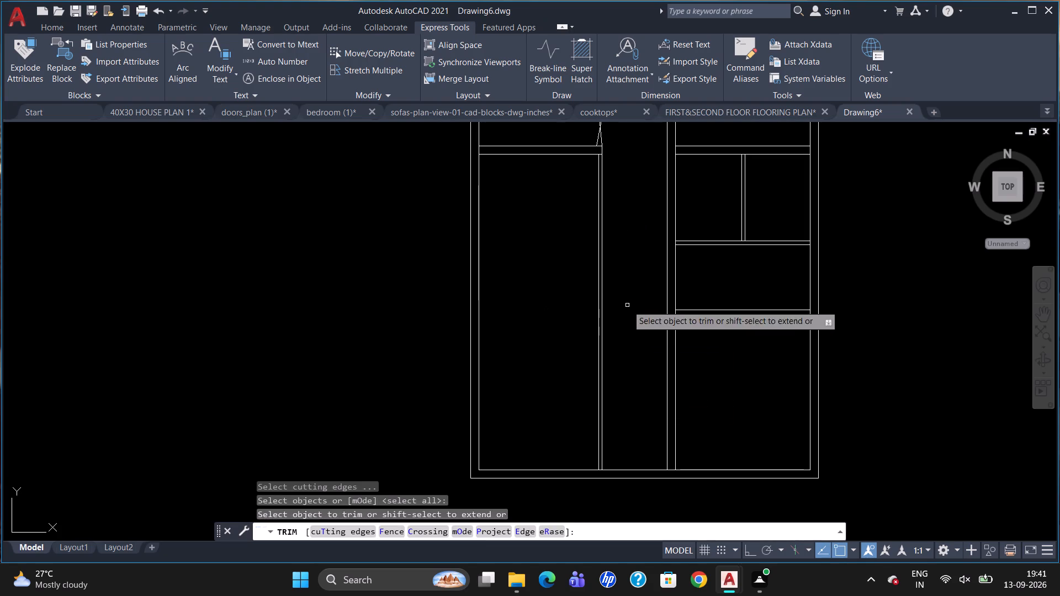
{"action": "left_click_drag", "start_coordinate": [627, 305], "coordinate": [586, 315]}
{"action": "left_click", "coordinate": [586, 315]}
{"action": "key", "text": "Escape"}
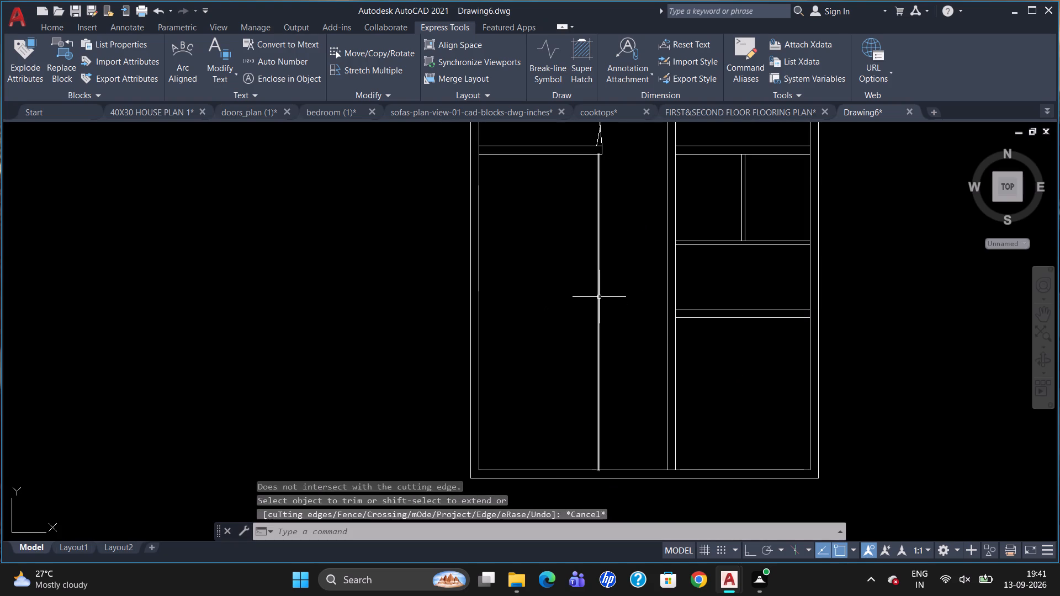
{"action": "left_click", "coordinate": [599, 296]}
{"action": "key", "text": "Delete"}
Draw a line across the 9" top outer wall, starting 3' to the left of the 4" partition's left line.
{"action": "scroll", "coordinate": [549, 323], "scroll_direction": "down", "scroll_amount": 1}
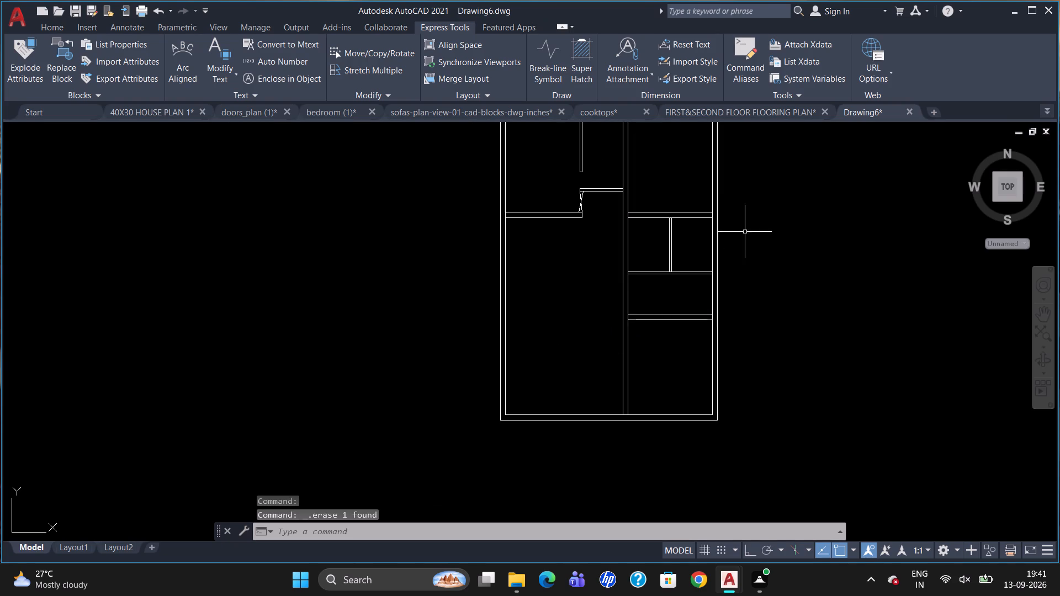
{"action": "scroll", "coordinate": [723, 206], "scroll_direction": "up", "scroll_amount": 1}
{"action": "scroll", "coordinate": [639, 326], "scroll_direction": "down", "scroll_amount": 1}
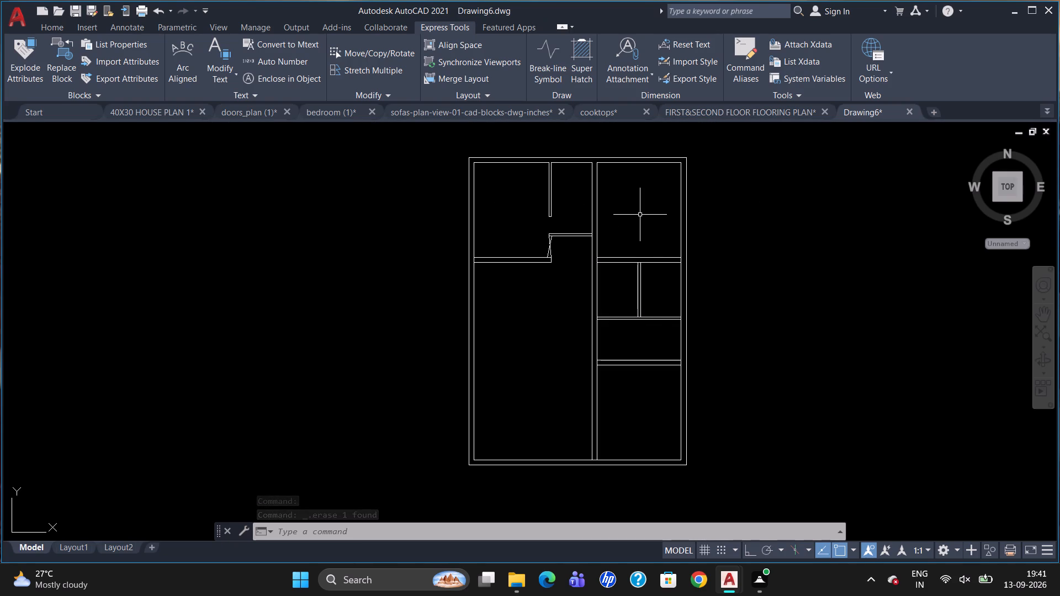
{"action": "scroll", "coordinate": [568, 169], "scroll_direction": "up", "scroll_amount": 3}
{"action": "scroll", "coordinate": [554, 249], "scroll_direction": "down", "scroll_amount": 3}
{"action": "scroll", "coordinate": [501, 214], "scroll_direction": "up", "scroll_amount": 1}
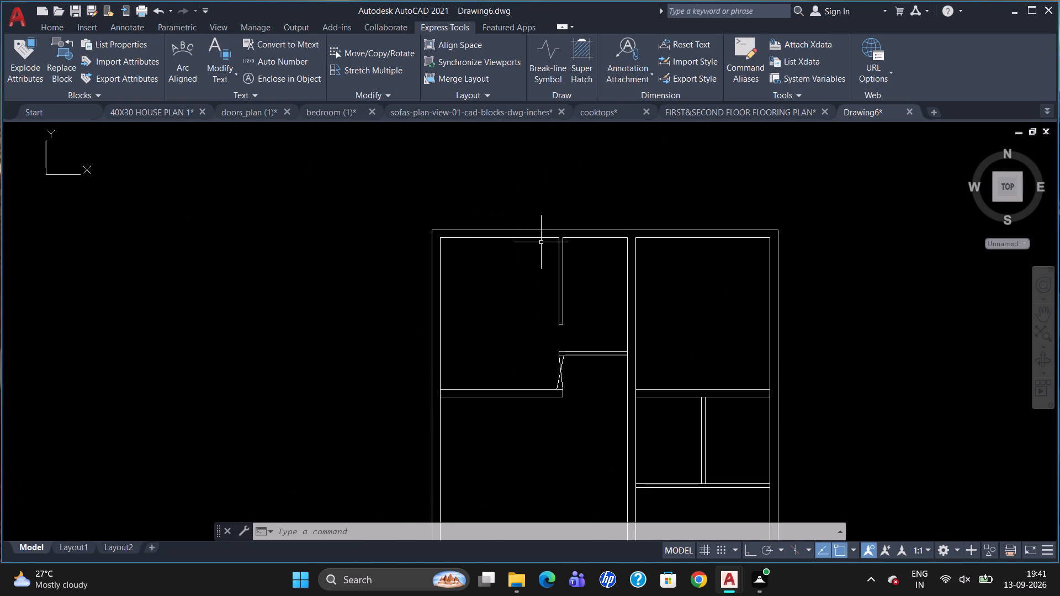
{"action": "key", "text": "l"}
{"action": "key", "text": "Return"}
{"action": "type", "text": "TK"}
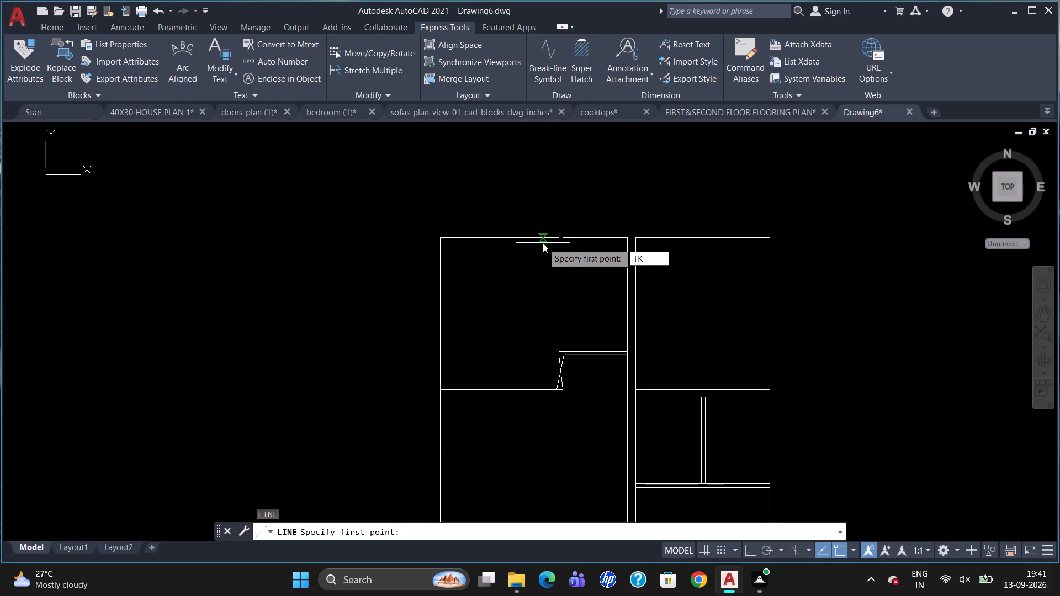
{"action": "key", "text": "Return"}
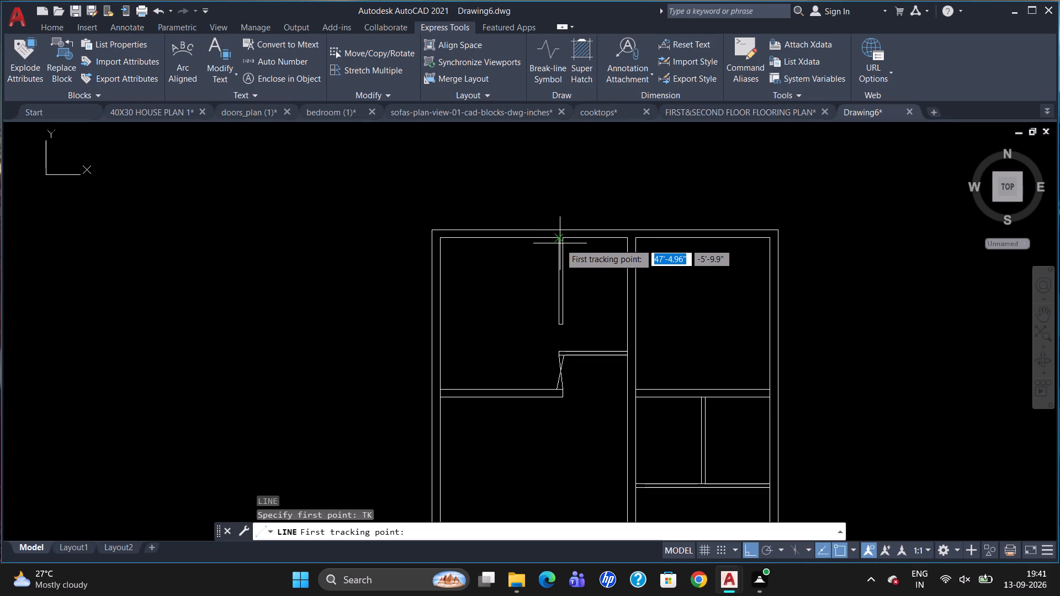
{"action": "left_click", "coordinate": [560, 243]}
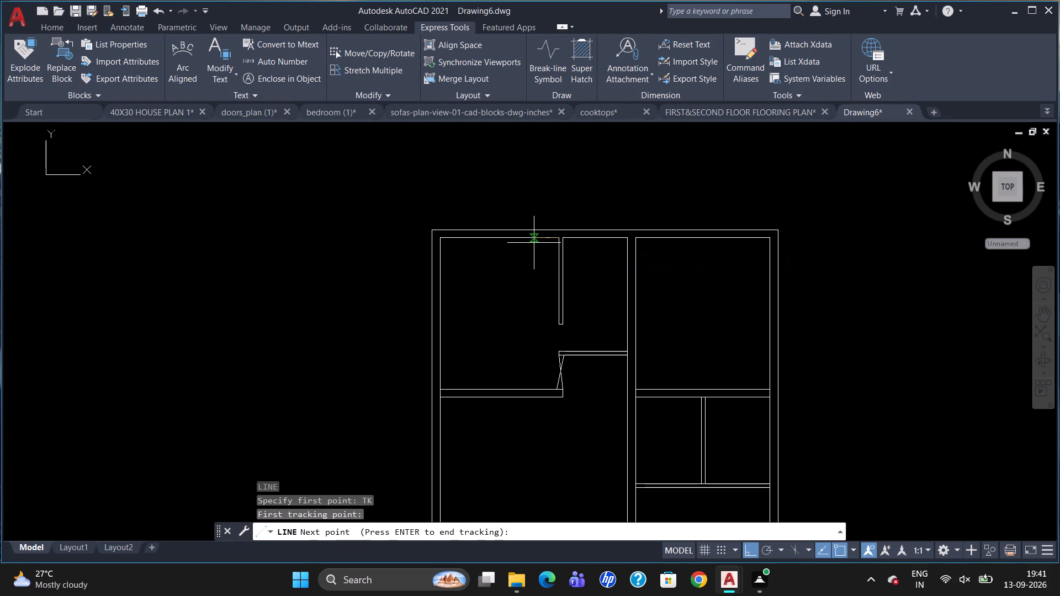
{"action": "type", "text": "3'"}
{"action": "key", "text": "Return"}
{"action": "key", "text": "Return"}
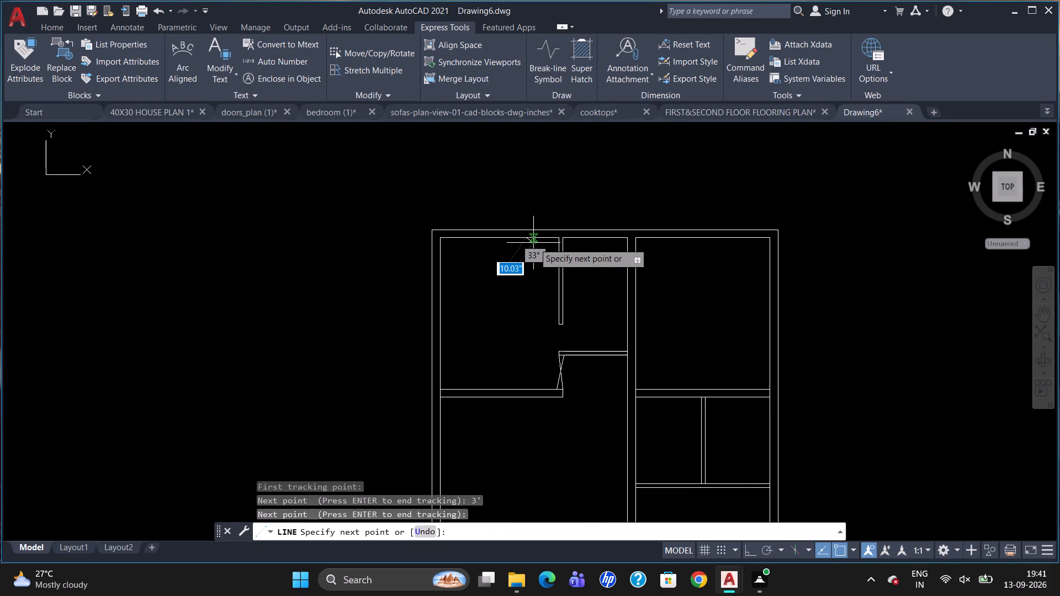
{"action": "scroll", "coordinate": [518, 188], "scroll_direction": "up", "scroll_amount": 2}
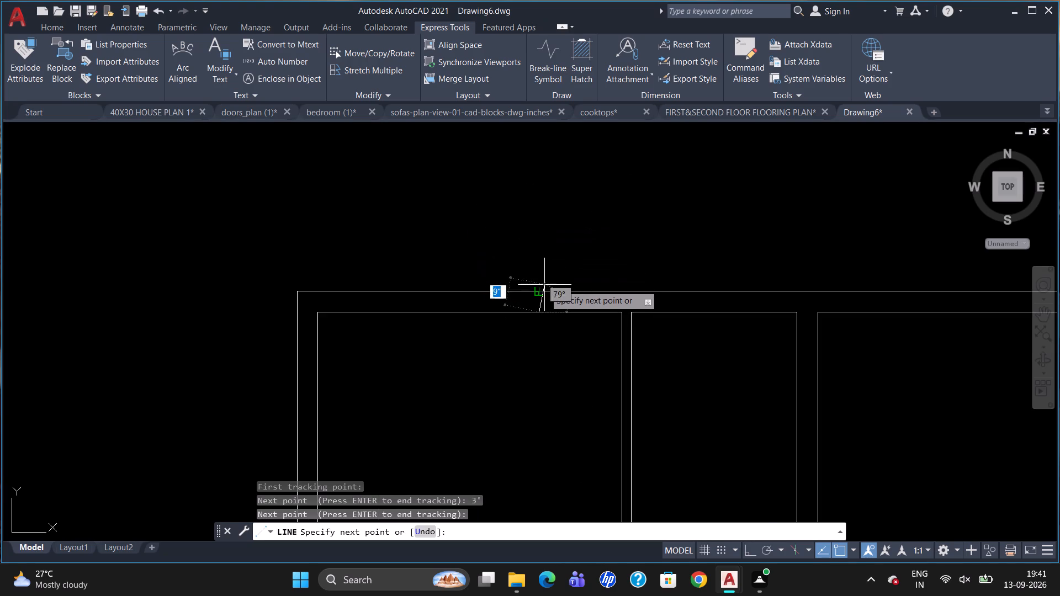
{"action": "scroll", "coordinate": [544, 285], "scroll_direction": "up", "scroll_amount": 2}
{"action": "left_click", "coordinate": [530, 301]}
{"action": "key", "text": "Escape"}
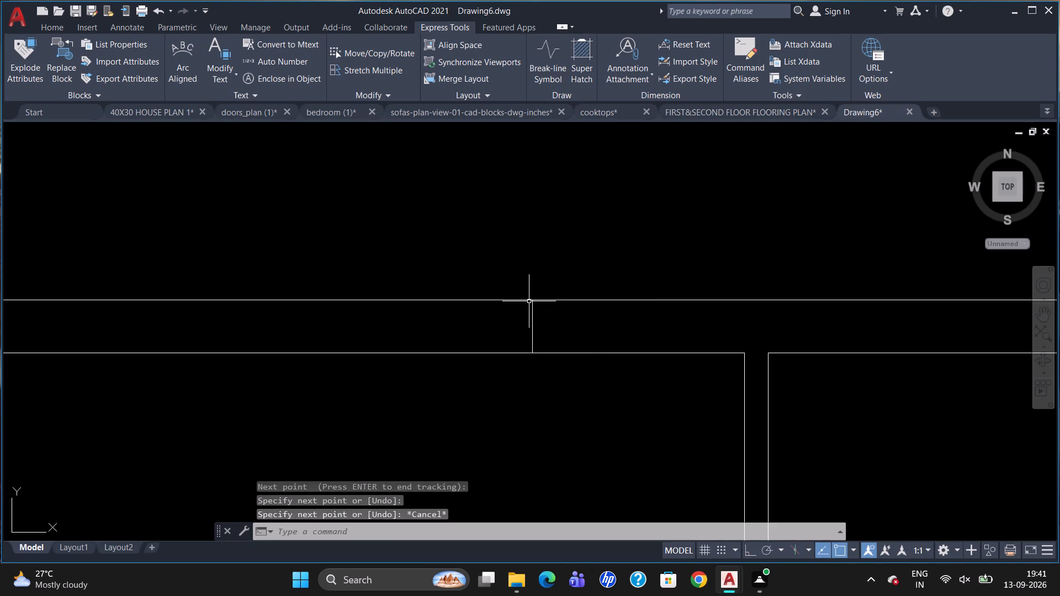
Extend the left line of the upper 4" partition across the top outer wall to the outline.
{"action": "scroll", "coordinate": [494, 218], "scroll_direction": "down", "scroll_amount": 2}
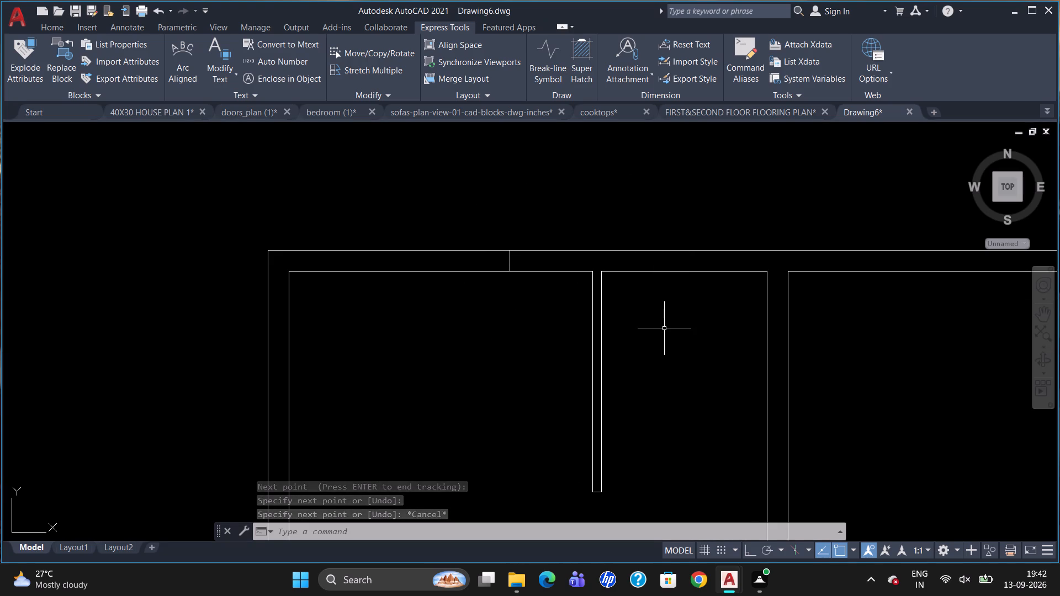
{"action": "type", "text": "EX"}
{"action": "key", "text": "Return"}
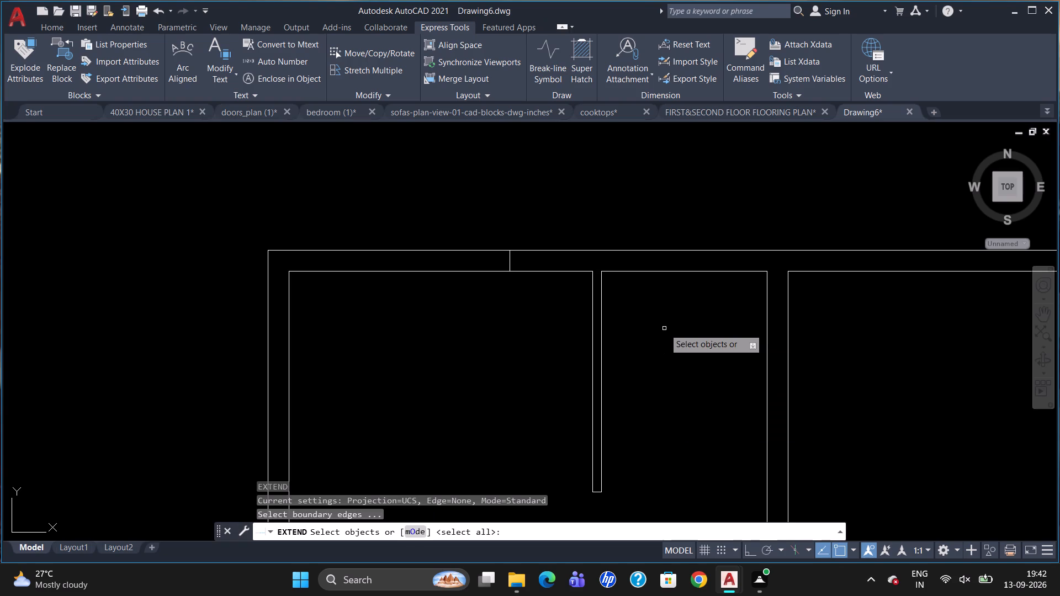
{"action": "left_click", "coordinate": [594, 250]}
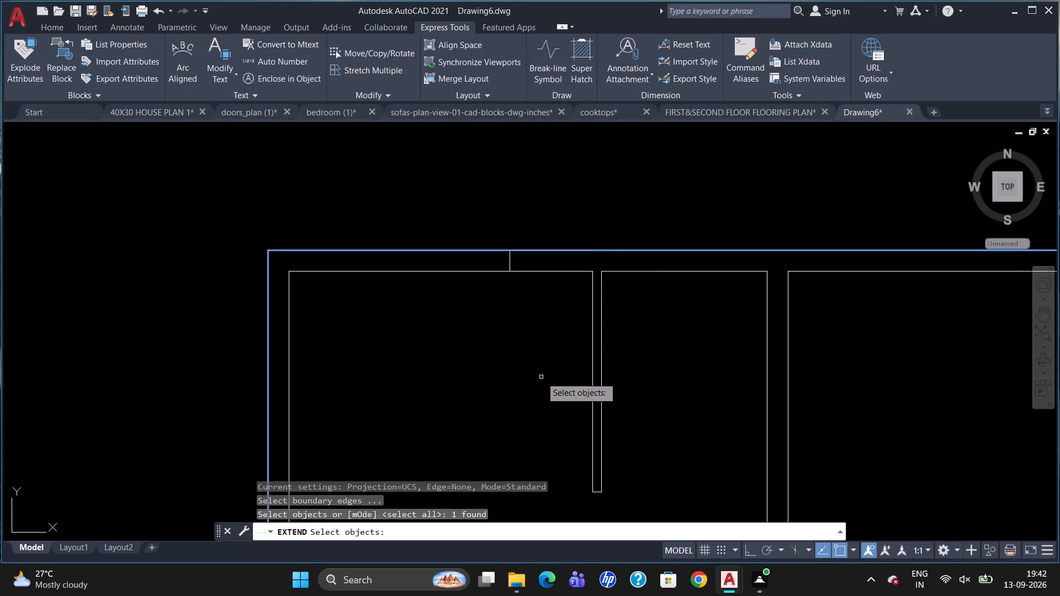
{"action": "key", "text": "Return"}
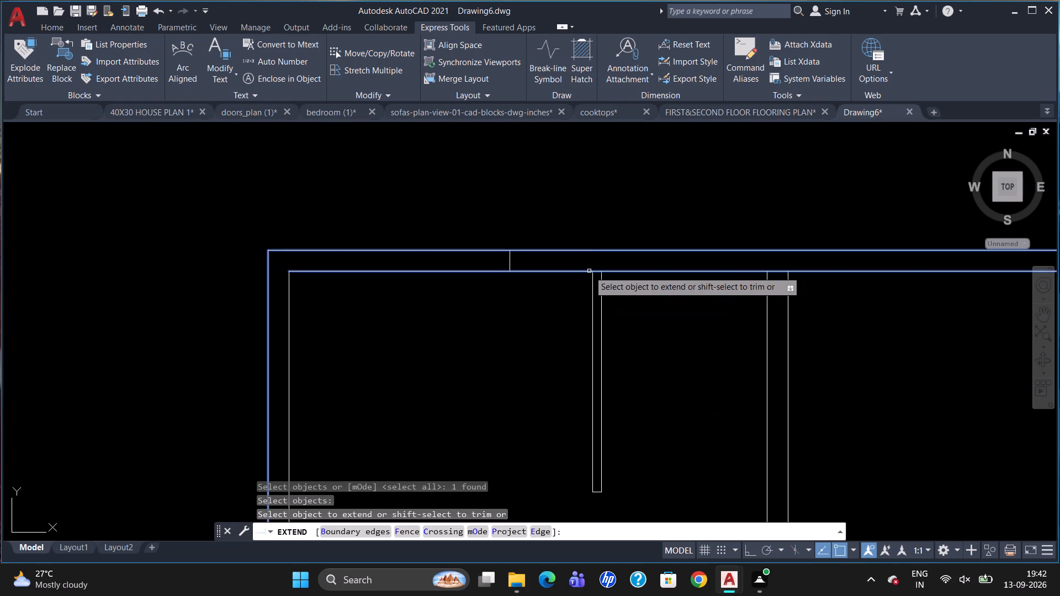
{"action": "left_click", "coordinate": [589, 271]}
{"action": "left_click", "coordinate": [593, 271]}
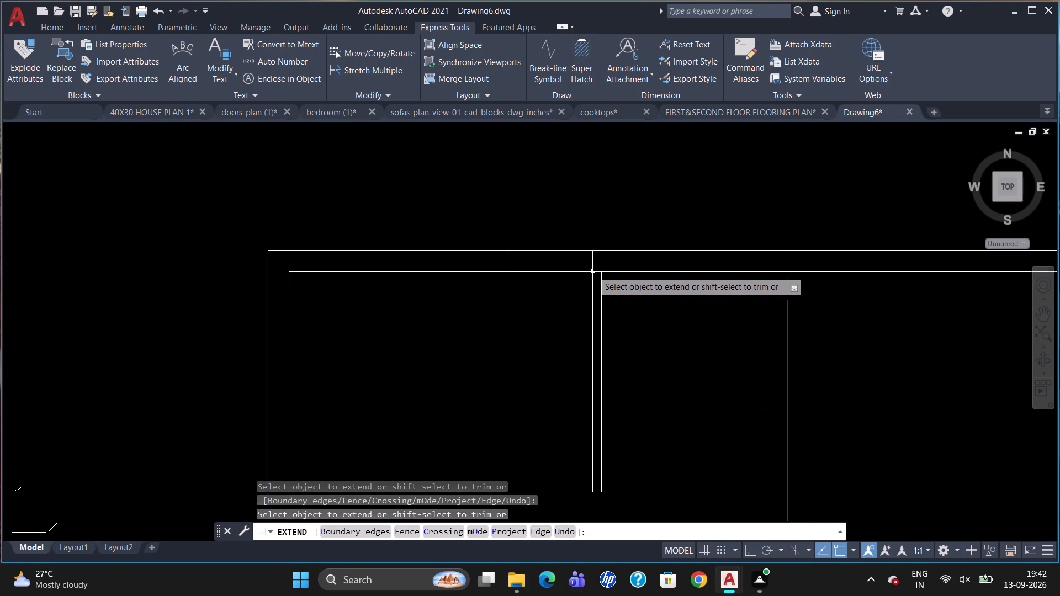
{"action": "key", "text": "Escape"}
Trim both top outer wall lines between the short cross line and the extended partition line to form the 3' opening.
{"action": "scroll", "coordinate": [533, 276], "scroll_direction": "down", "scroll_amount": 2}
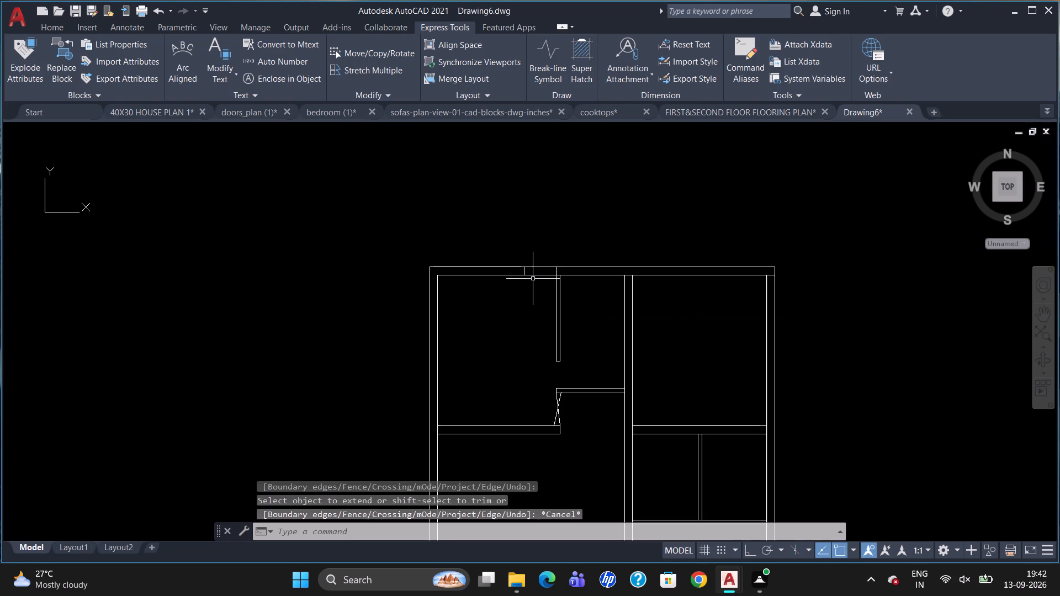
{"action": "key", "text": "r"}
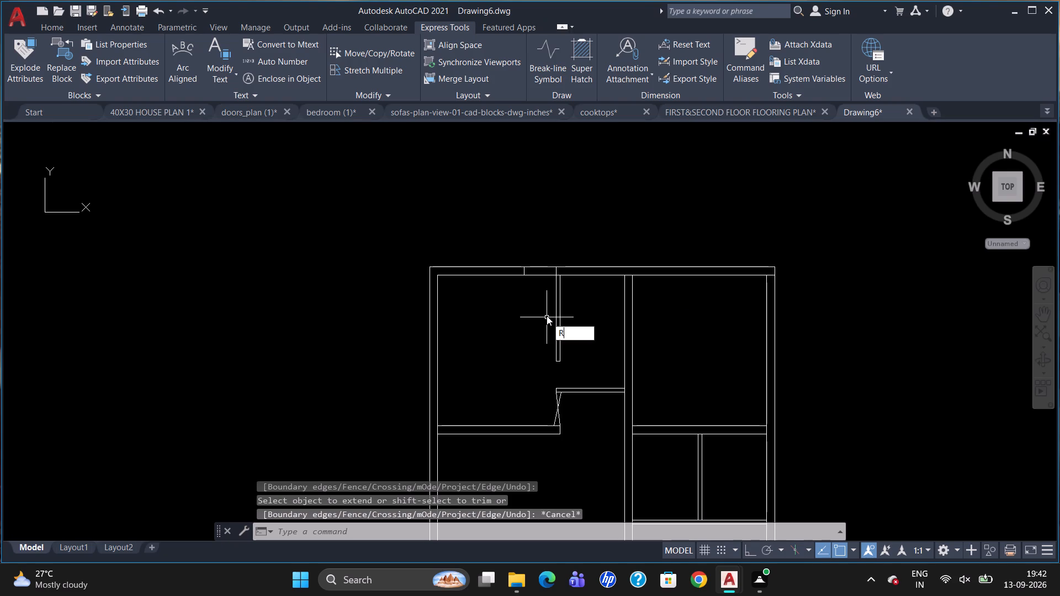
{"action": "key", "text": "BackSpace"}
{"action": "type", "text": "TR"}
{"action": "key", "text": "Return"}
{"action": "key", "text": "Return"}
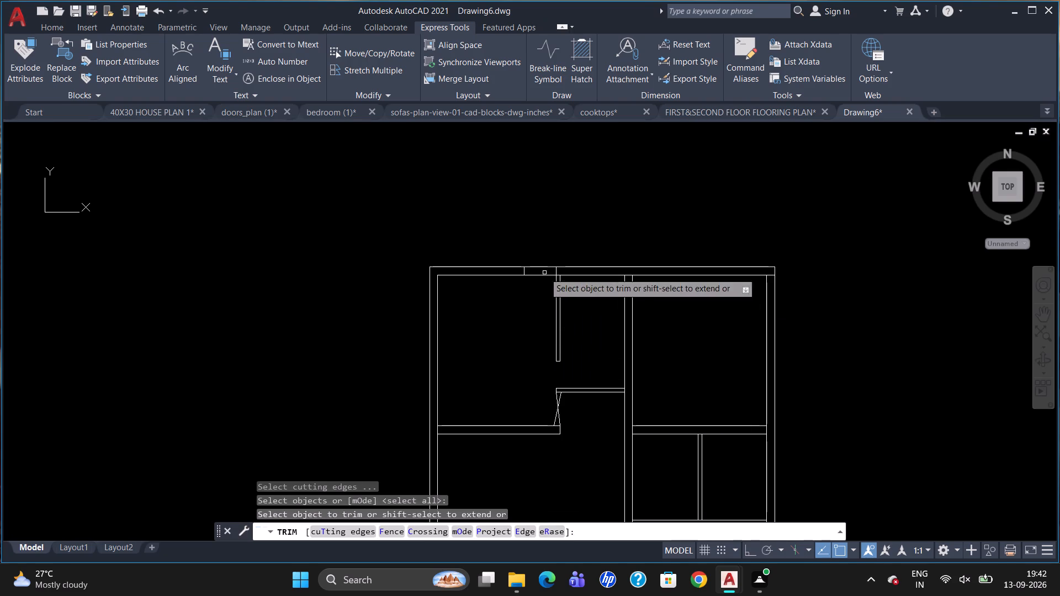
{"action": "left_click_drag", "start_coordinate": [546, 248], "coordinate": [541, 305]}
{"action": "left_click", "coordinate": [541, 305]}
{"action": "key", "text": "Escape"}
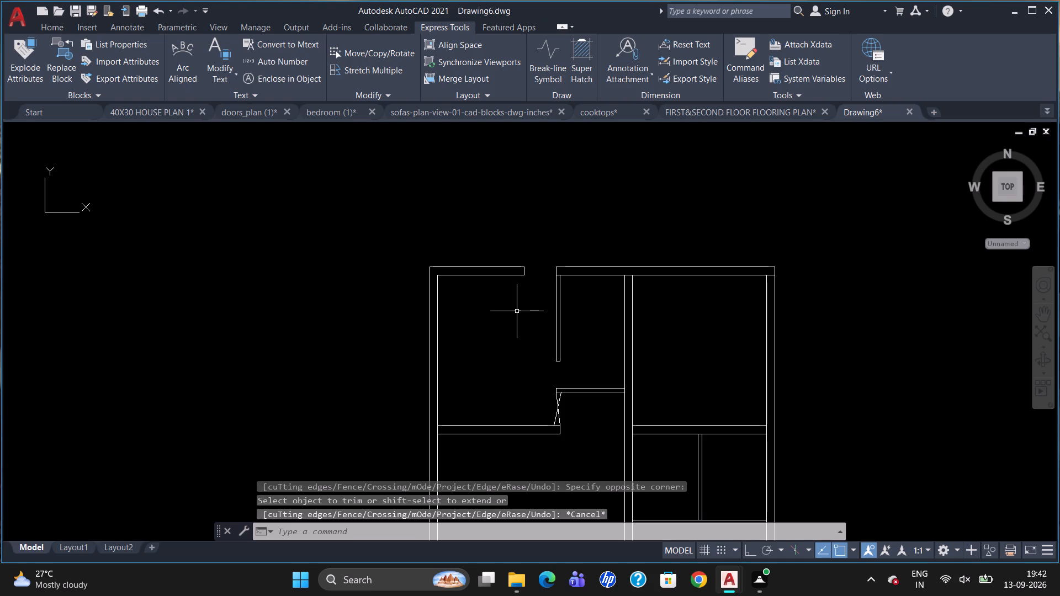
Trim the top wall's inner line where the 4" partition and the 9" middle vertical wall meet it.
{"action": "scroll", "coordinate": [593, 327], "scroll_direction": "up", "scroll_amount": 2}
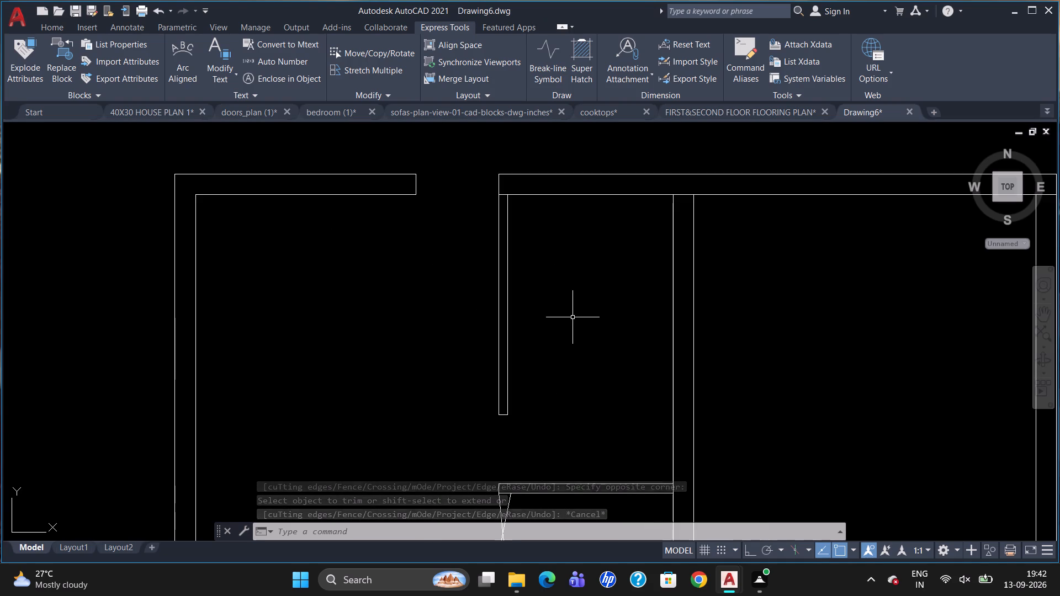
{"action": "key", "text": "Escape"}
{"action": "type", "text": "TR"}
{"action": "key", "text": "Return"}
{"action": "key", "text": "Return"}
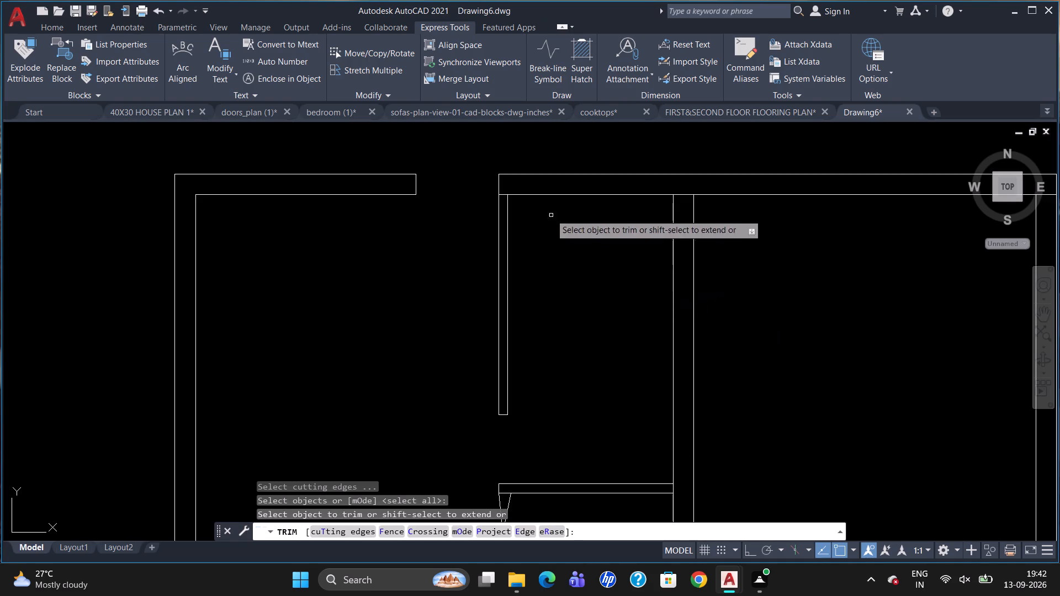
{"action": "left_click", "coordinate": [504, 193]}
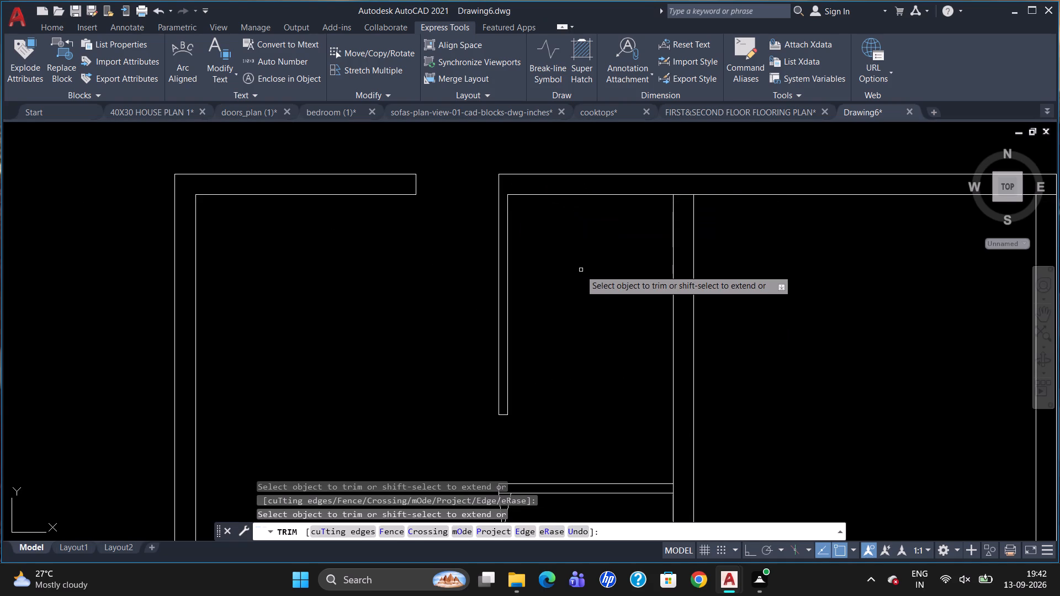
{"action": "left_click", "coordinate": [685, 196]}
{"action": "key", "text": "Escape"}
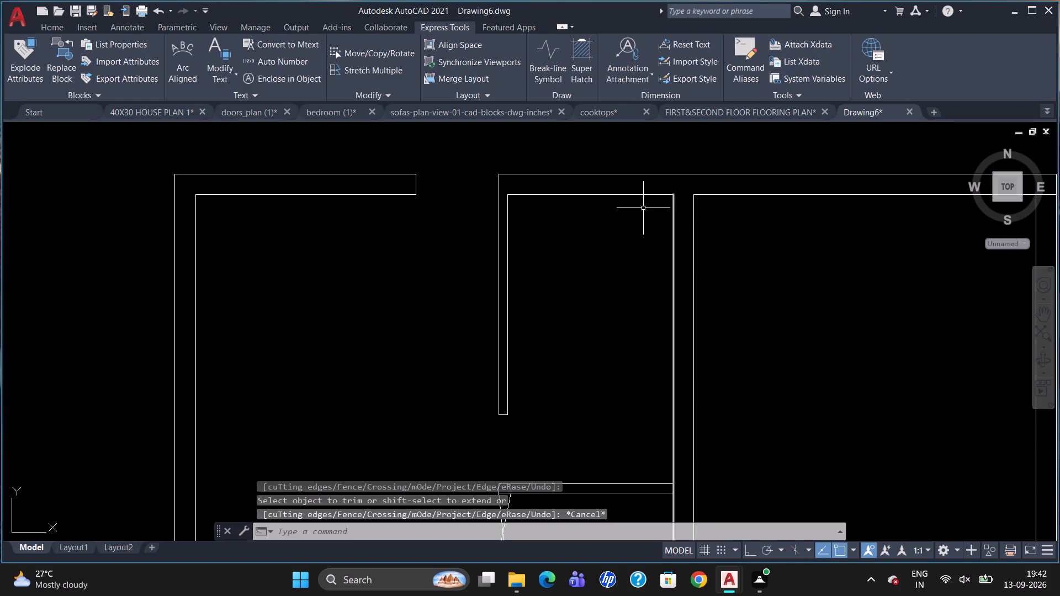
Draw a line across the 9" middle vertical wall, continuing the lower line of the 4" middle partition.
{"action": "scroll", "coordinate": [598, 194], "scroll_direction": "down", "scroll_amount": 1}
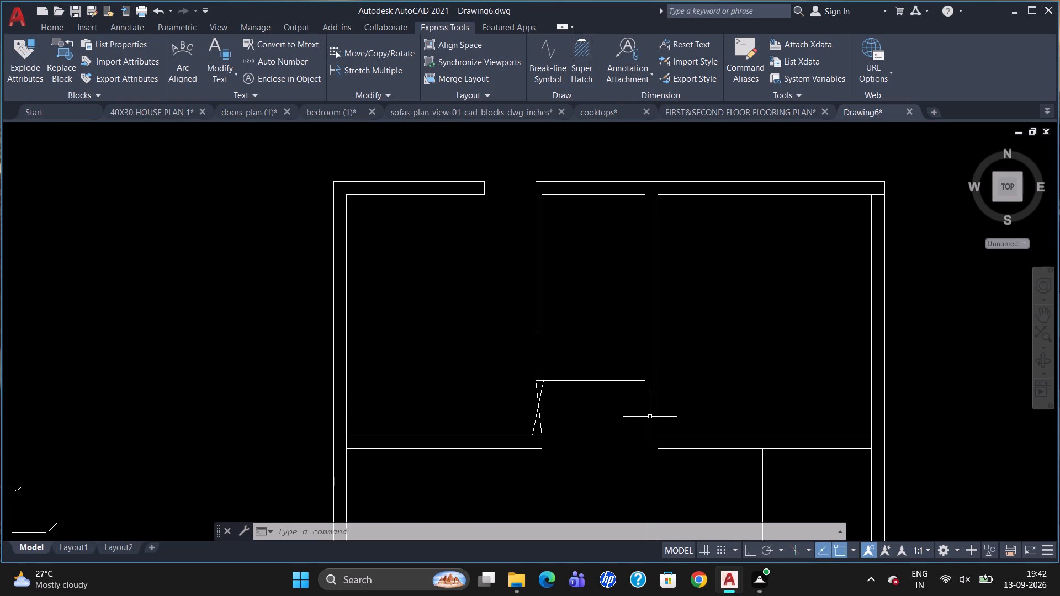
{"action": "scroll", "coordinate": [656, 425], "scroll_direction": "up", "scroll_amount": 1}
{"action": "scroll", "coordinate": [693, 291], "scroll_direction": "down", "scroll_amount": 2}
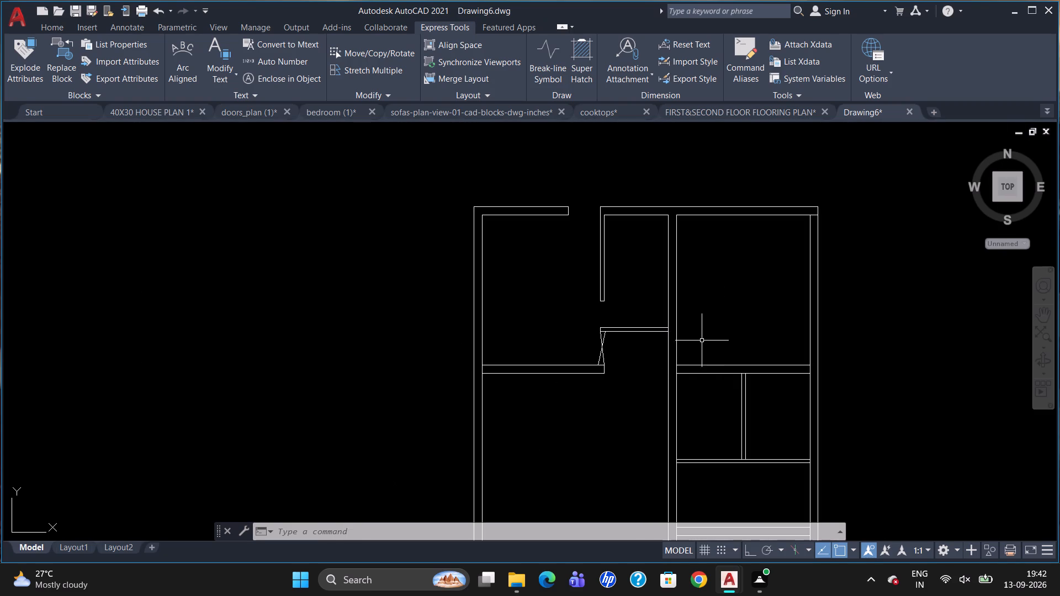
{"action": "scroll", "coordinate": [704, 339], "scroll_direction": "up", "scroll_amount": 1}
{"action": "key", "text": "l"}
{"action": "key", "text": "Return"}
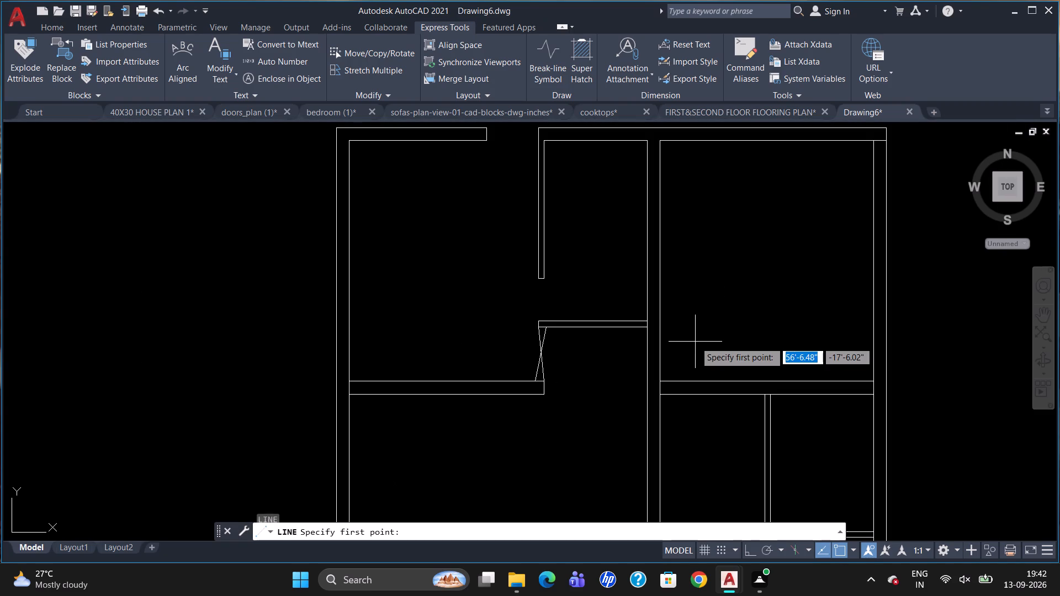
{"action": "scroll", "coordinate": [671, 301], "scroll_direction": "up", "scroll_amount": 3}
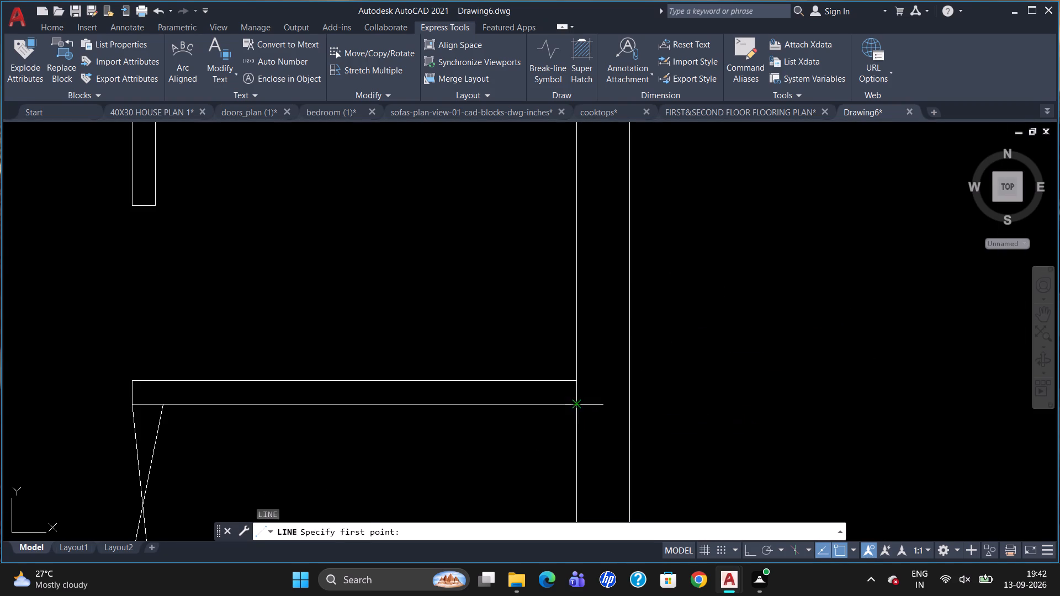
{"action": "left_click", "coordinate": [574, 408]}
{"action": "left_click", "coordinate": [630, 406]}
{"action": "key", "text": "Escape"}
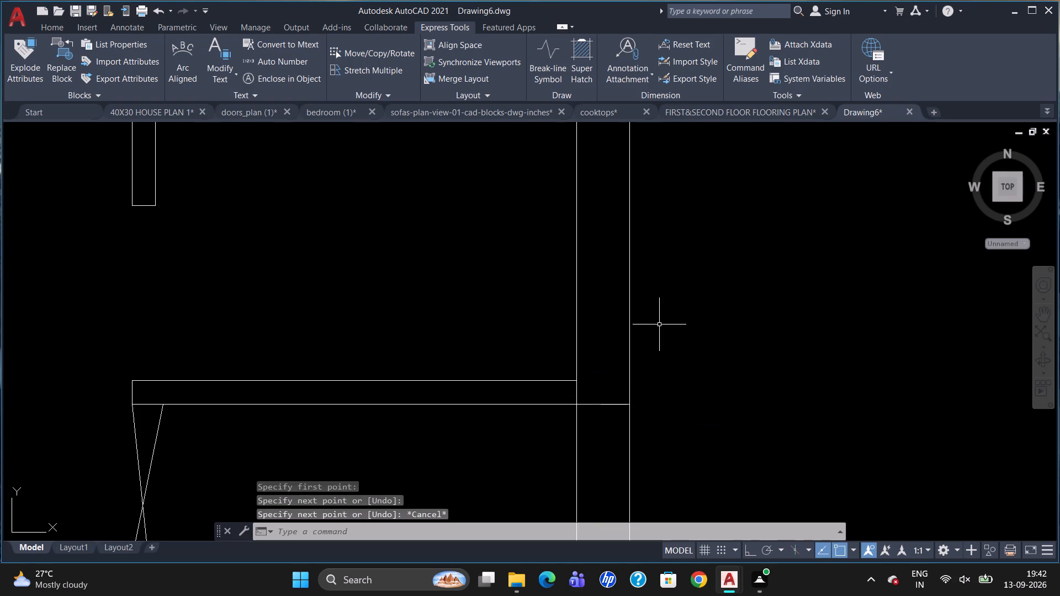
Trim the middle vertical wall's left line between the two lines of the 4" middle partition.
{"action": "scroll", "coordinate": [675, 298], "scroll_direction": "down", "scroll_amount": 1}
{"action": "type", "text": "TR"}
{"action": "key", "text": "Return"}
{"action": "key", "text": "Return"}
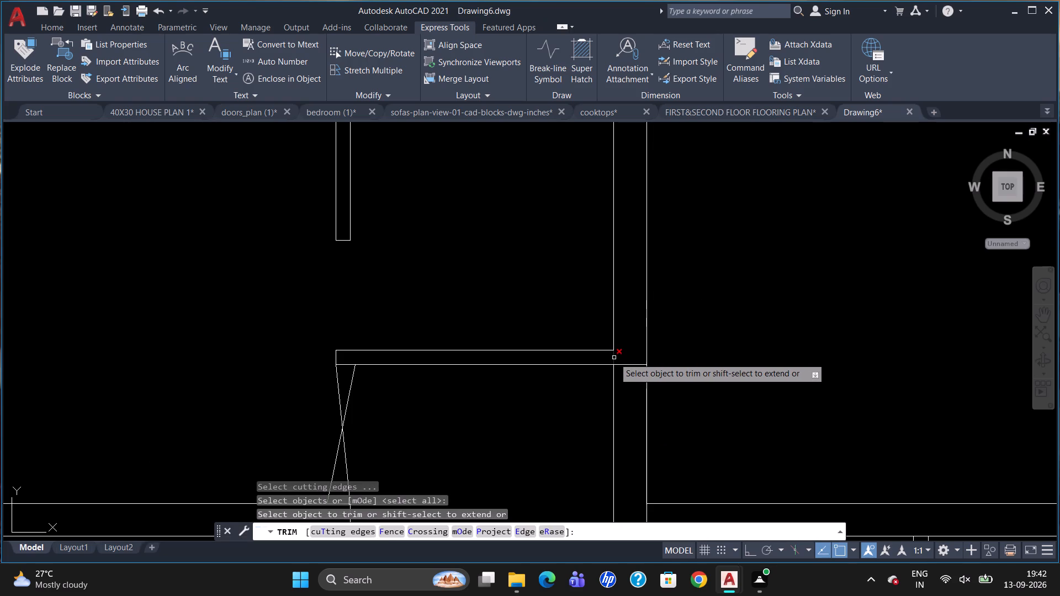
{"action": "left_click", "coordinate": [614, 358]}
{"action": "key", "text": "Escape"}
Draw a 9" line across the middle vertical wall, continuing the upper line of the right room's cross wall.
{"action": "scroll", "coordinate": [694, 264], "scroll_direction": "down", "scroll_amount": 3}
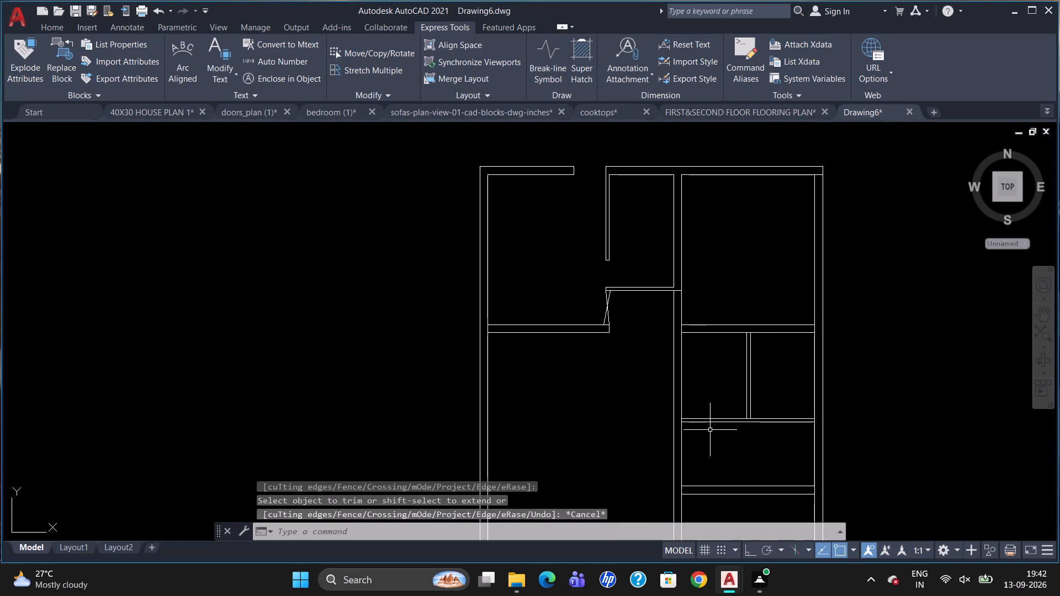
{"action": "scroll", "coordinate": [724, 376], "scroll_direction": "up", "scroll_amount": 1}
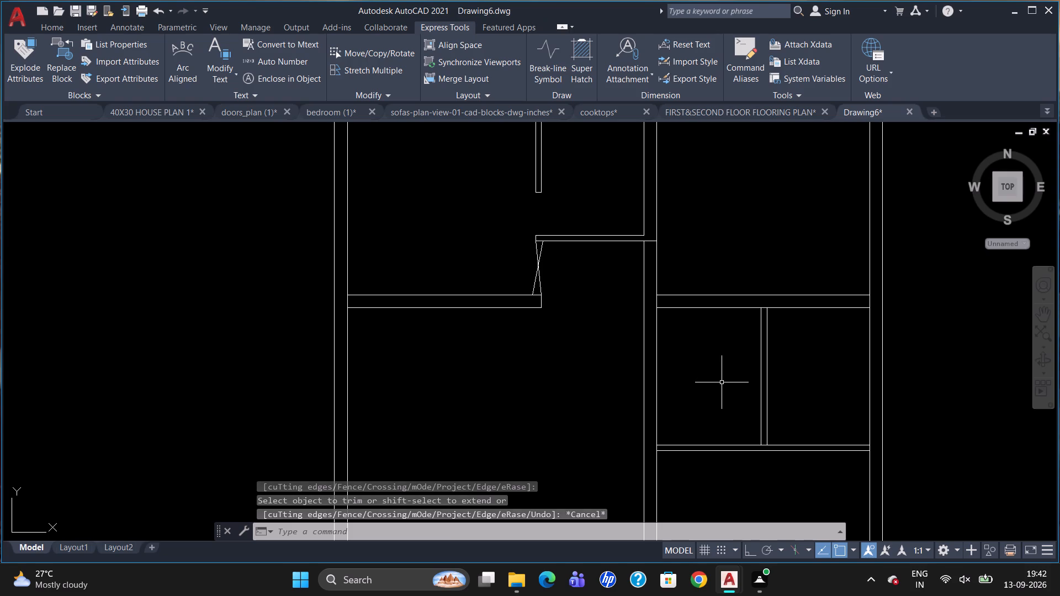
{"action": "key", "text": "l"}
{"action": "key", "text": "Return"}
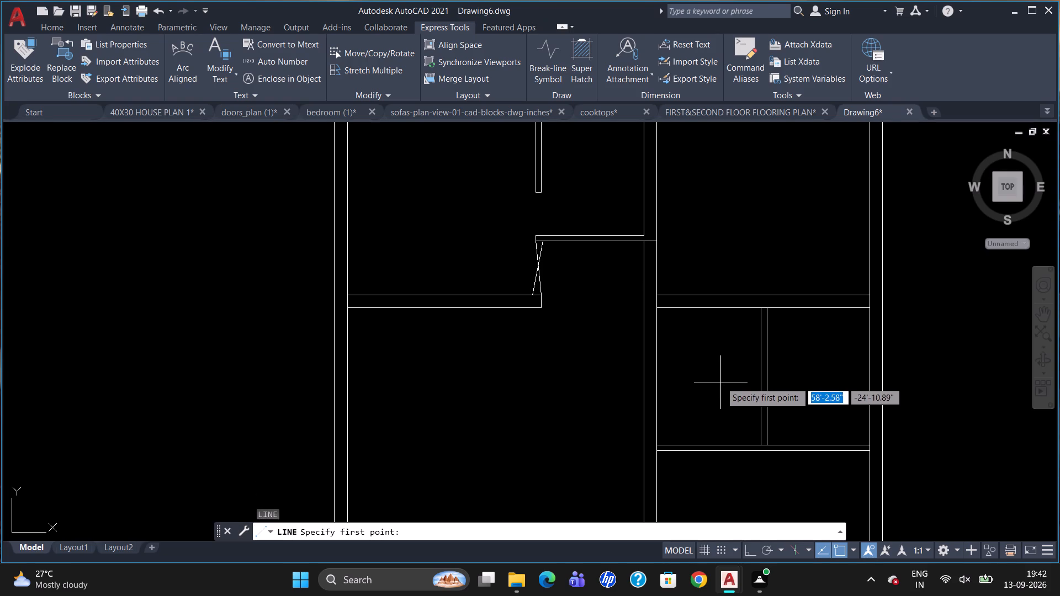
{"action": "left_click", "coordinate": [659, 295]}
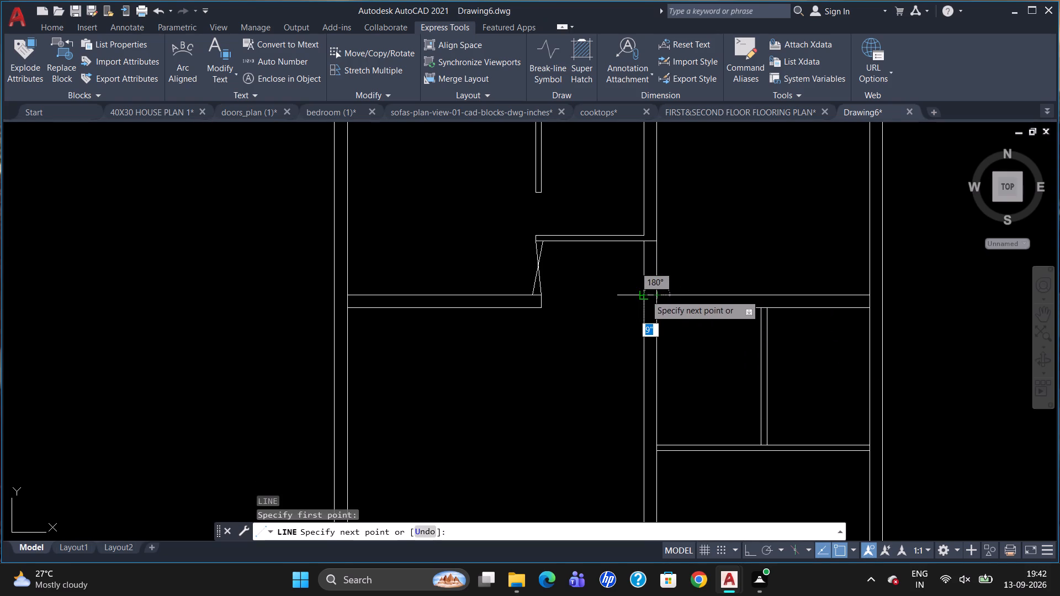
{"action": "left_click", "coordinate": [645, 295]}
{"action": "key", "text": "Escape"}
Trim both middle vertical wall lines between the two new cross lines to form an opening, and clear the right cross wall's junction.
{"action": "type", "text": "TR"}
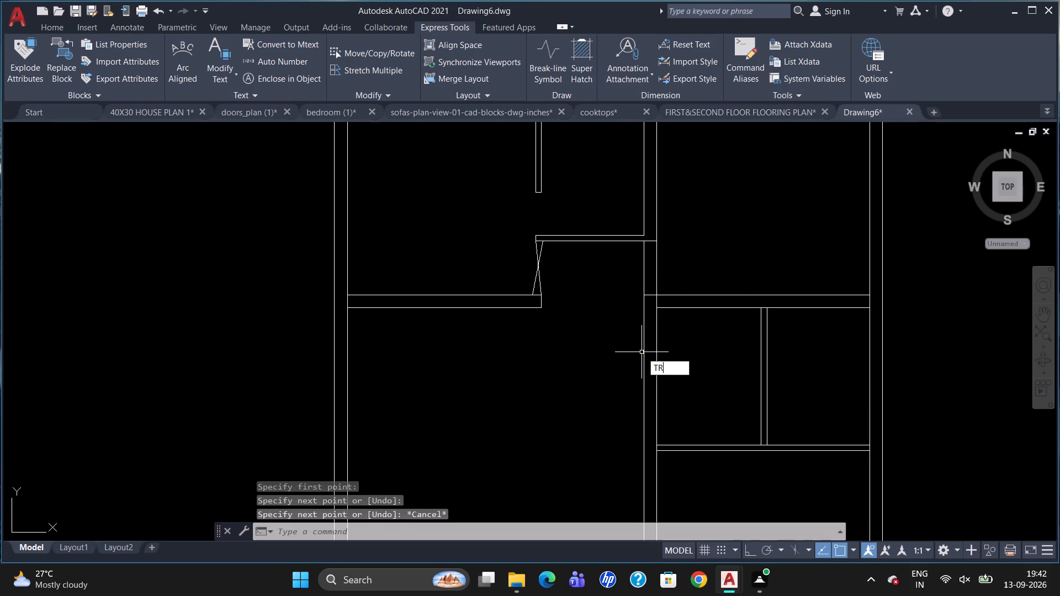
{"action": "key", "text": "Return"}
{"action": "key", "text": "Return"}
{"action": "left_click_drag", "start_coordinate": [620, 257], "coordinate": [698, 259]}
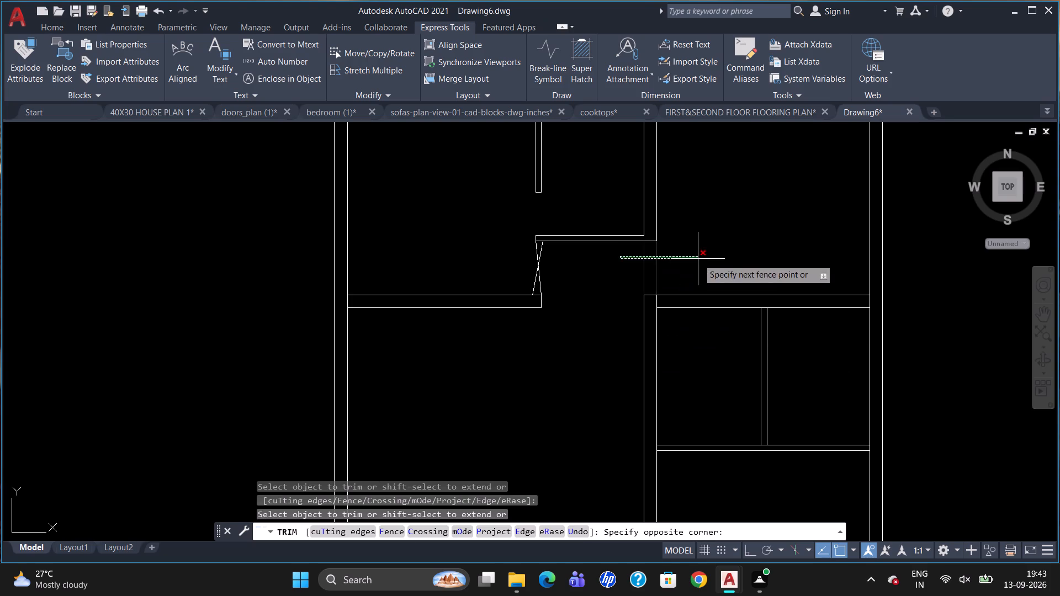
{"action": "left_click", "coordinate": [698, 259]}
{"action": "left_click", "coordinate": [657, 302]}
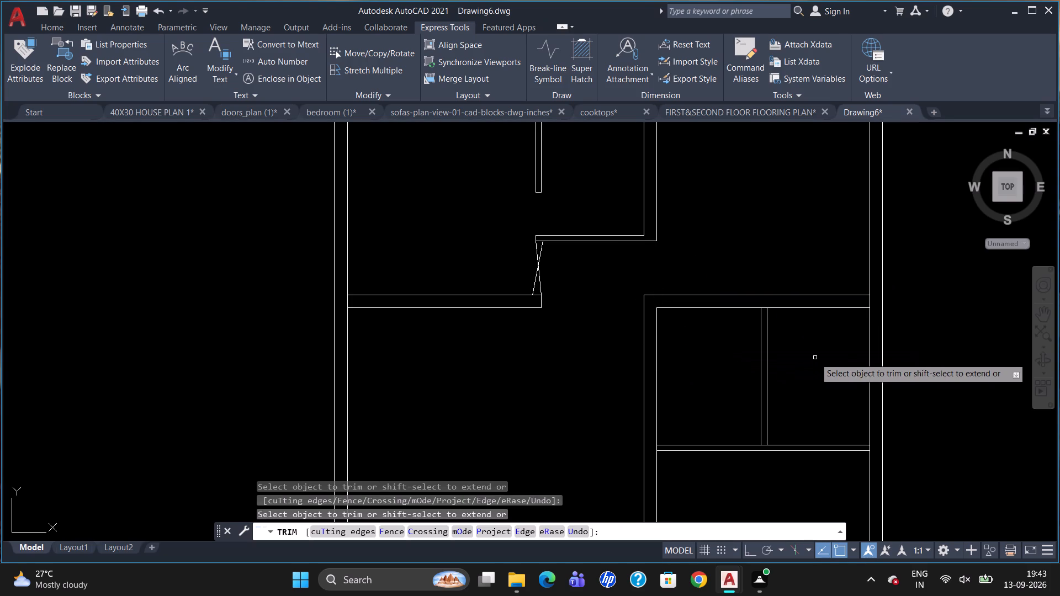
{"action": "key", "text": "Escape"}
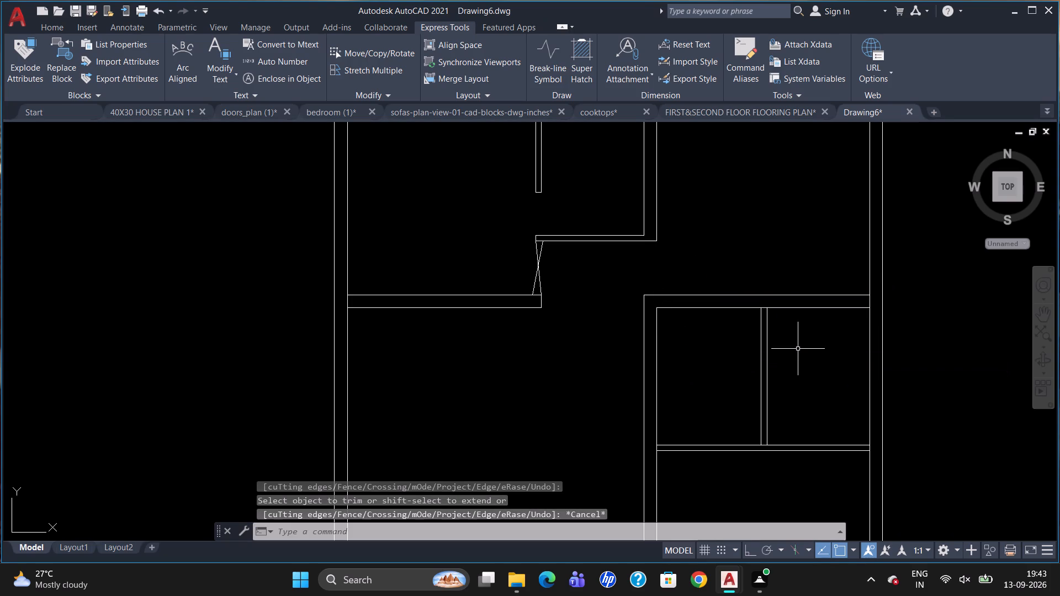
Draw a line across the 4" vertical partition below the right cross wall, 2'6" down from the wall's lower line.
{"action": "key", "text": "l"}
{"action": "key", "text": "Return"}
{"action": "type", "text": "TK"}
{"action": "key", "text": "Return"}
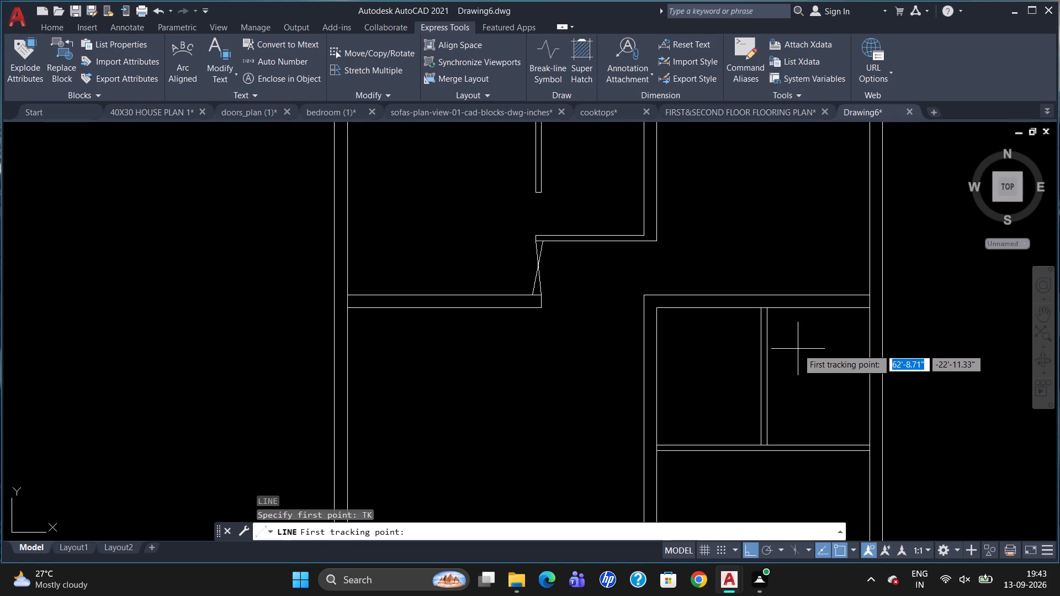
{"action": "left_click", "coordinate": [765, 308]}
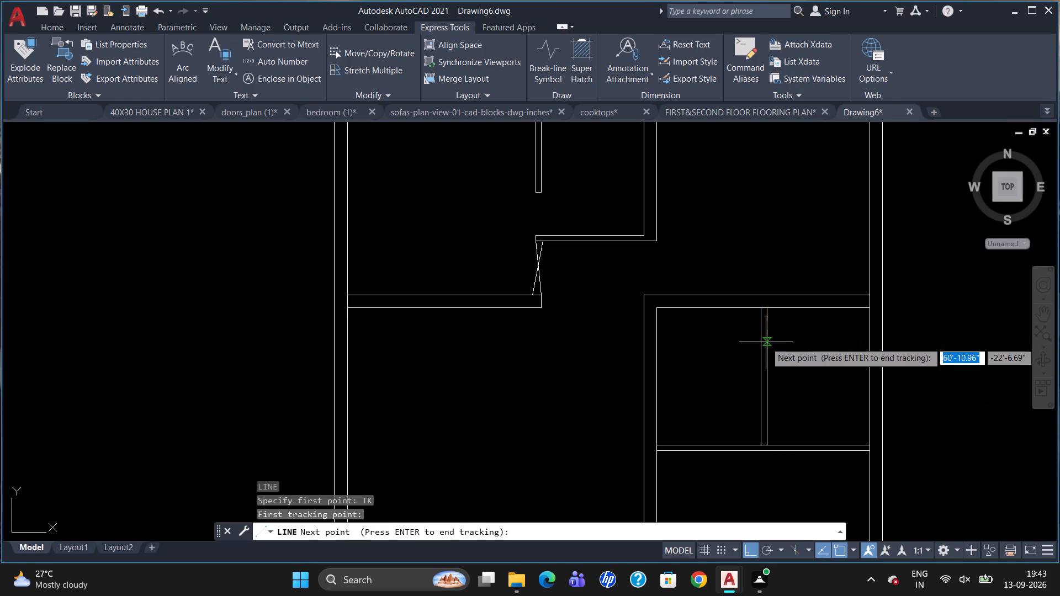
{"action": "key", "text": "2"}
{"action": "type", "text": "'6"}
{"action": "key", "text": "shift+quotedbl"}
{"action": "key", "text": "Return"}
{"action": "key", "text": "Return"}
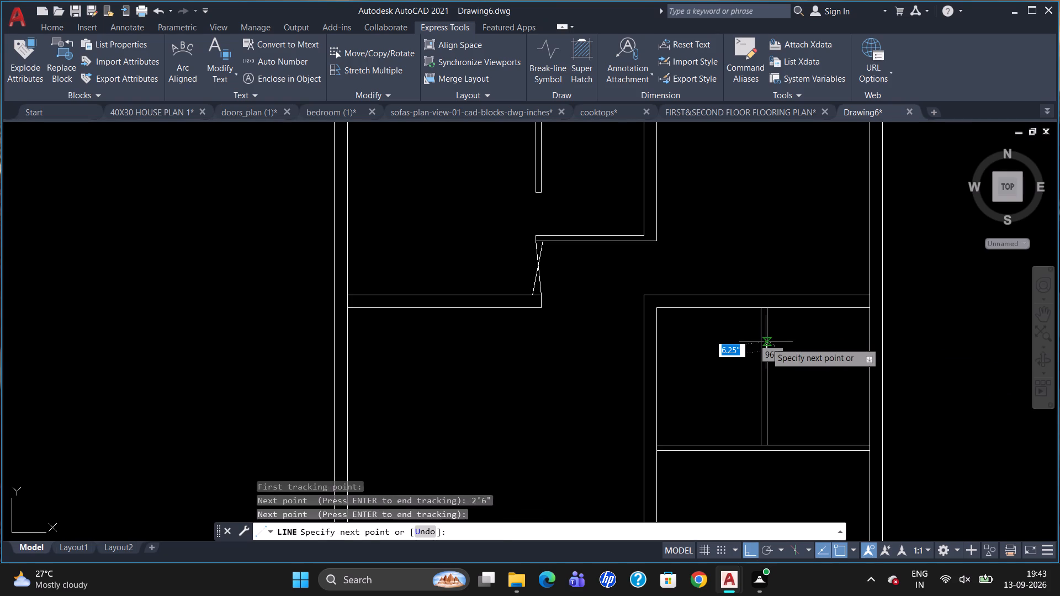
{"action": "scroll", "coordinate": [748, 357], "scroll_direction": "up", "scroll_amount": 3}
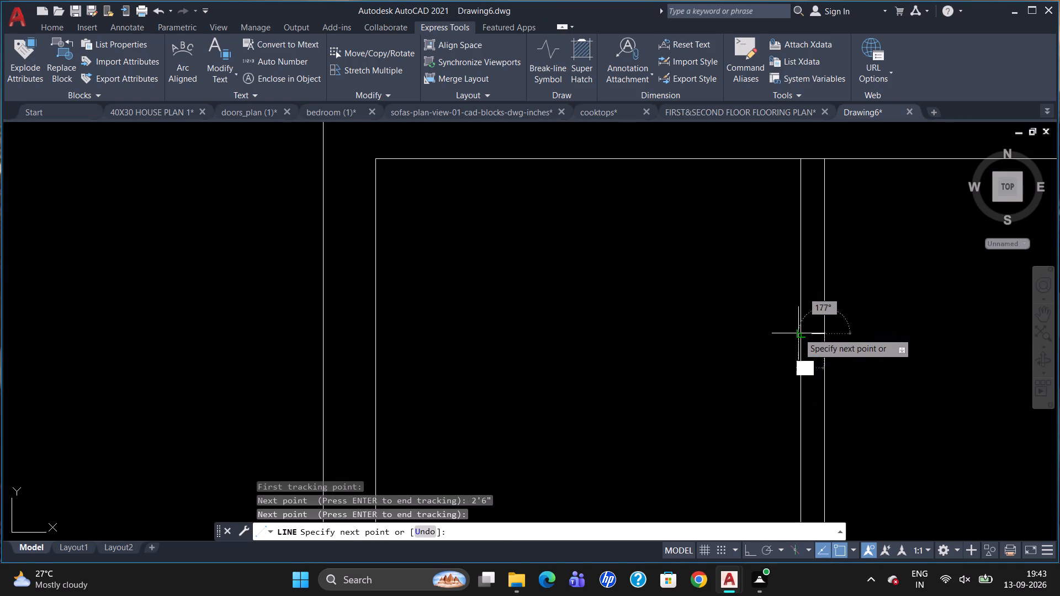
{"action": "left_click", "coordinate": [797, 338]}
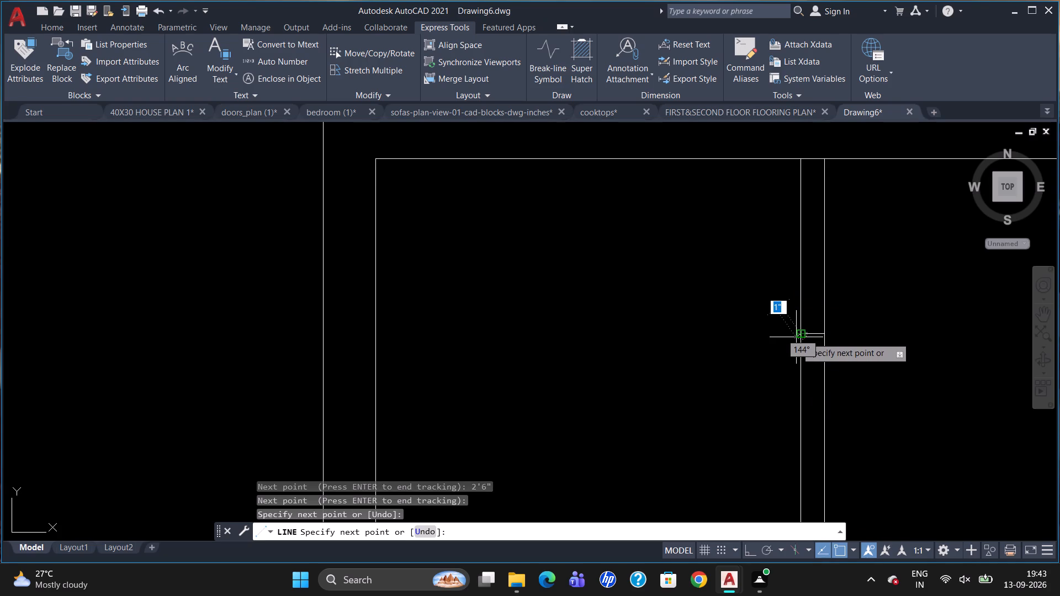
{"action": "key", "text": "Escape"}
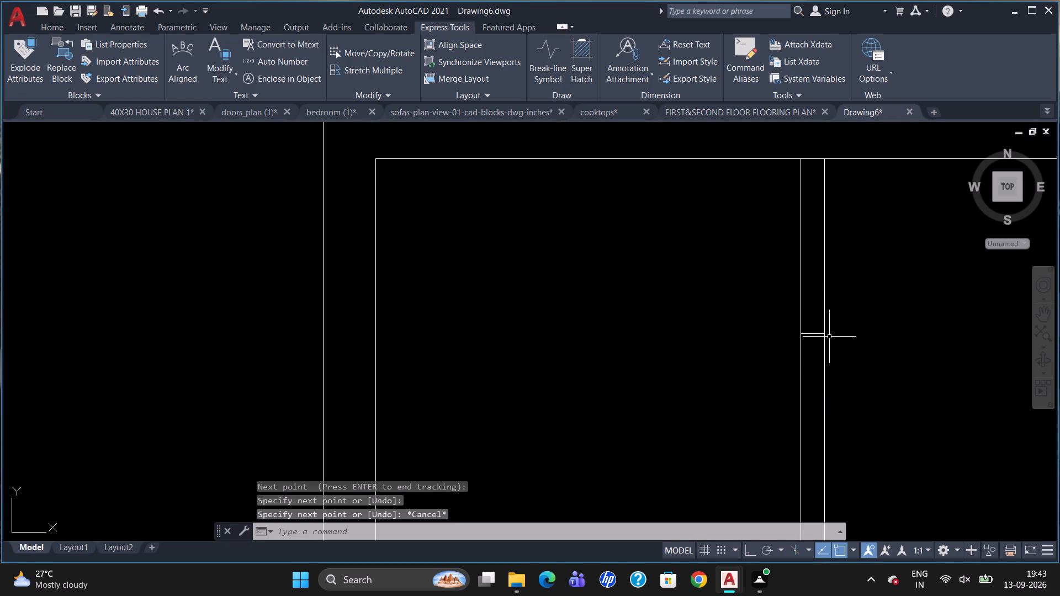
Trim both 4" partition lines between the right cross wall and the new cross line to form the 2'6" opening.
{"action": "type", "text": "TR"}
{"action": "key", "text": "Return"}
{"action": "key", "text": "Return"}
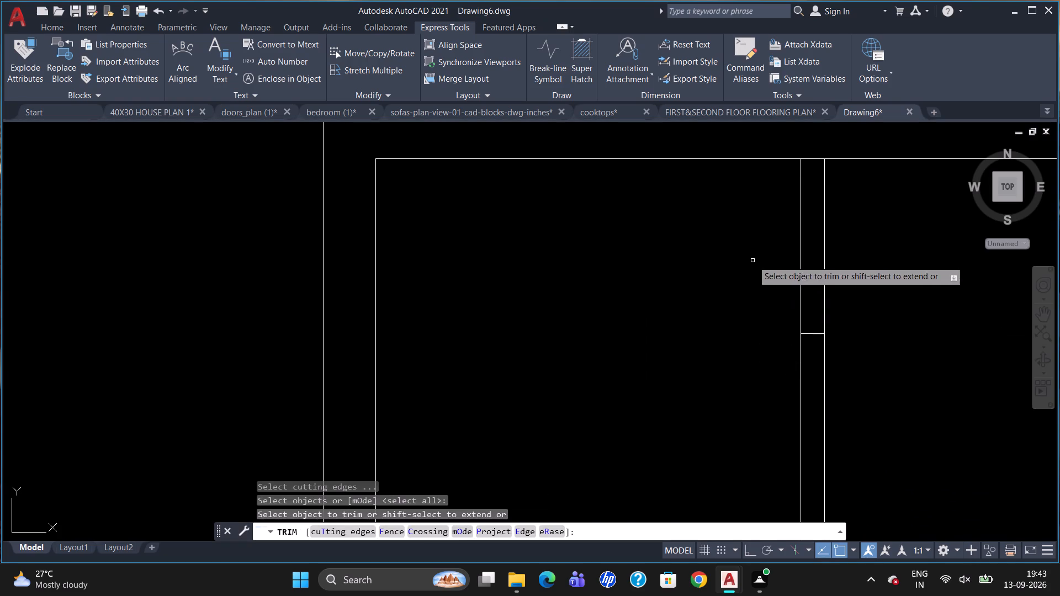
{"action": "left_click_drag", "start_coordinate": [756, 260], "coordinate": [851, 260]}
{"action": "left_click", "coordinate": [851, 260]}
{"action": "left_click_drag", "start_coordinate": [771, 248], "coordinate": [892, 249]}
{"action": "left_click", "coordinate": [892, 249]}
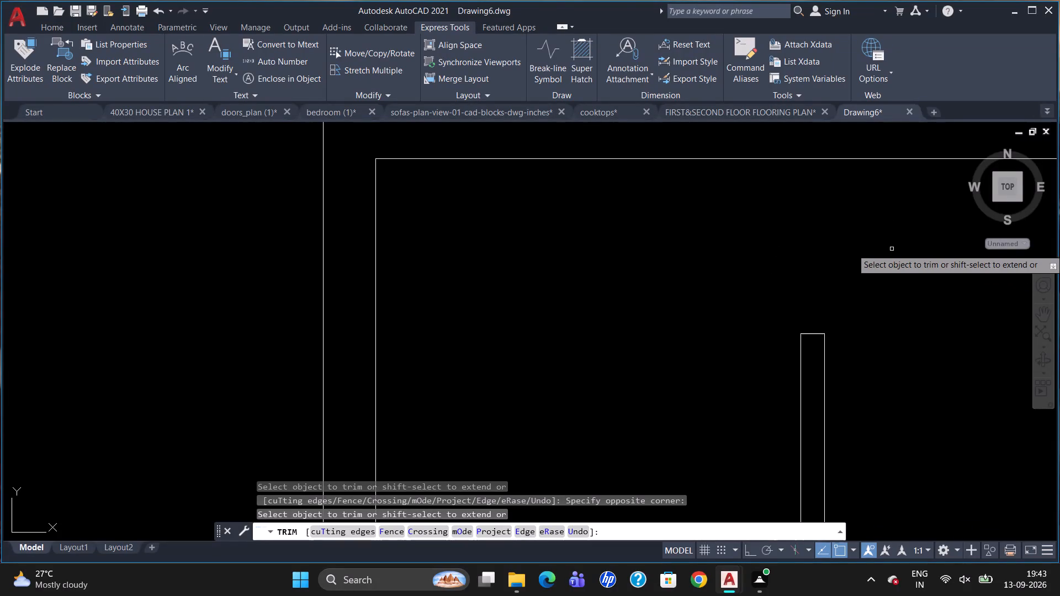
{"action": "key", "text": "Escape"}
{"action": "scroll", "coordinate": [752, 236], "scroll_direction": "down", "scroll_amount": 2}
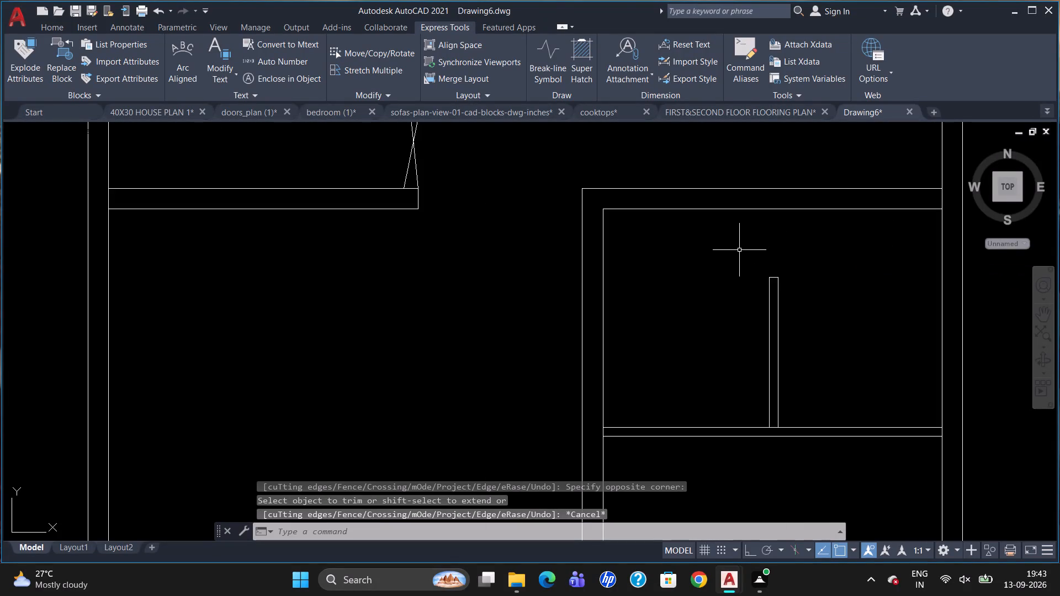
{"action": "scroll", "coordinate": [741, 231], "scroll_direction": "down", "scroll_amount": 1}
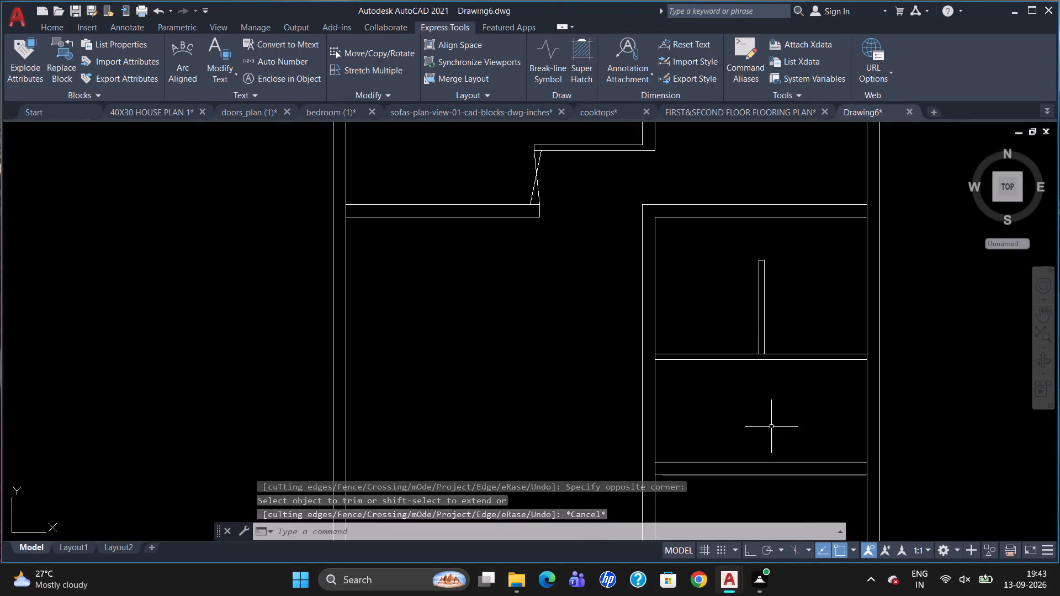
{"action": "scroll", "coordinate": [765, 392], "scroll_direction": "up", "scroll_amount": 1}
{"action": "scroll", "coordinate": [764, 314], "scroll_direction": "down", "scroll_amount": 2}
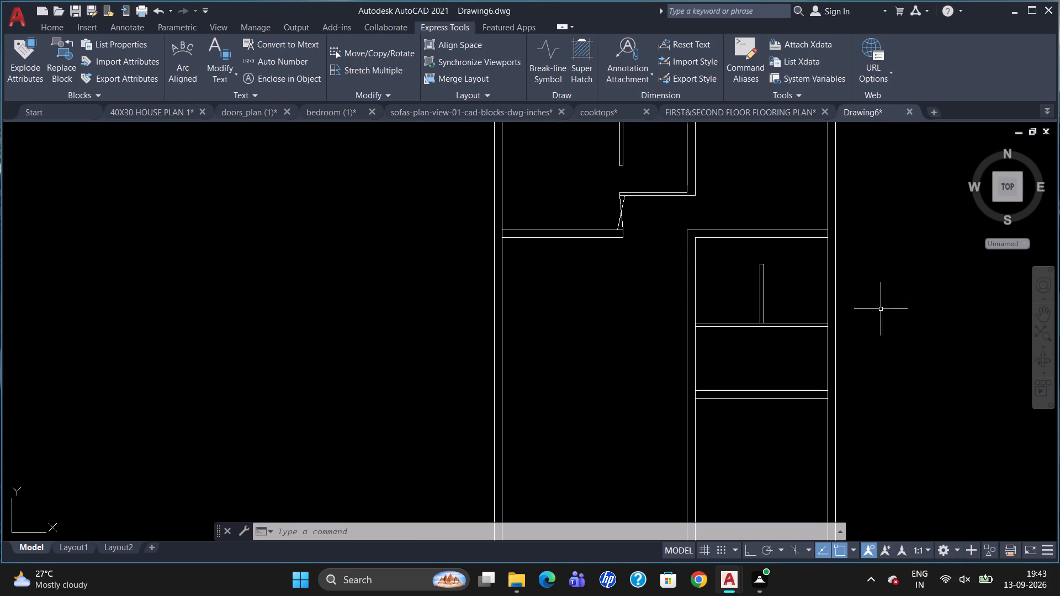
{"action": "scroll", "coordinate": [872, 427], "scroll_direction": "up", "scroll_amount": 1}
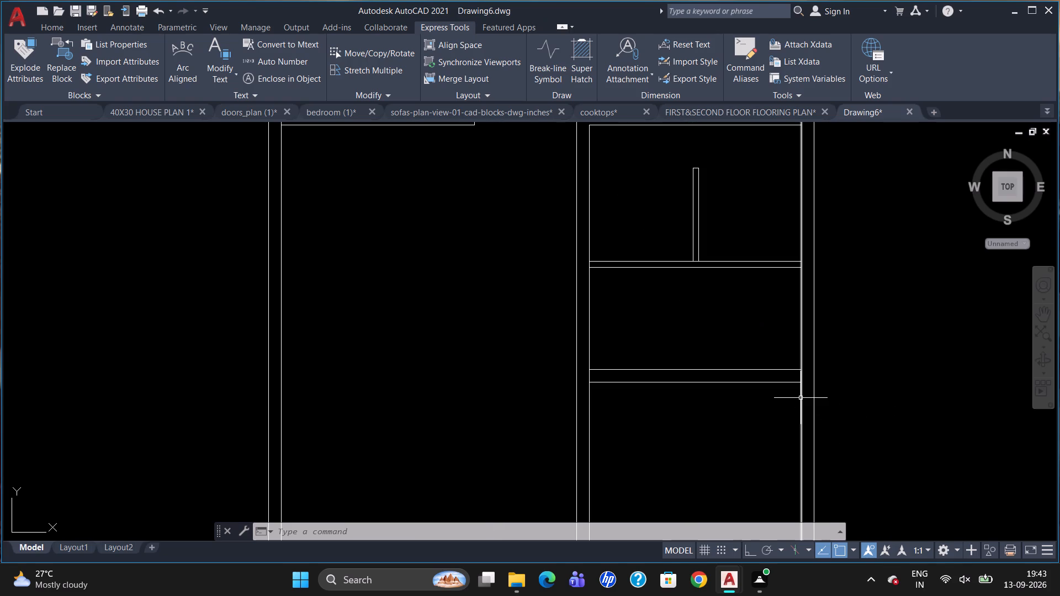
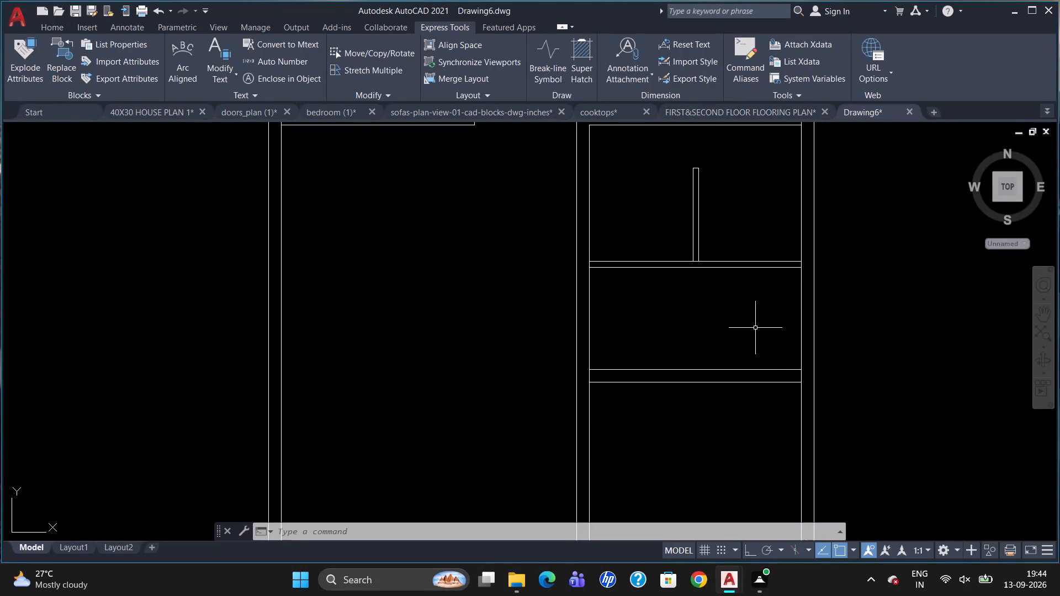
Draw a vertical line between the 4" cross partition and the 9" cross wall below it, 8' from the right outer wall's inner face.
{"action": "scroll", "coordinate": [768, 257], "scroll_direction": "down", "scroll_amount": 1}
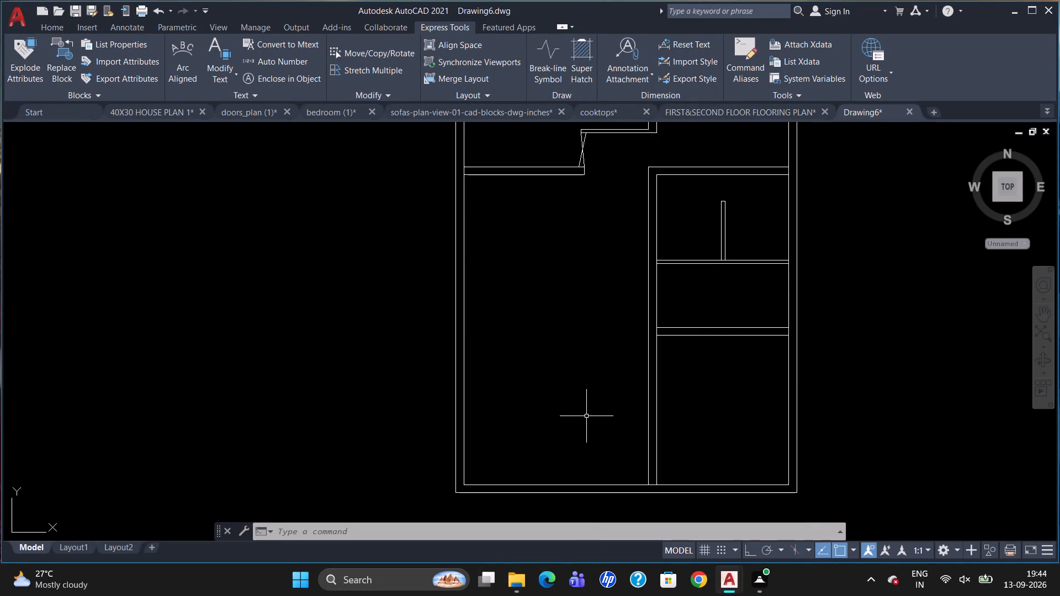
{"action": "key", "text": "l"}
{"action": "key", "text": "Return"}
{"action": "type", "text": "TK"}
{"action": "key", "text": "Return"}
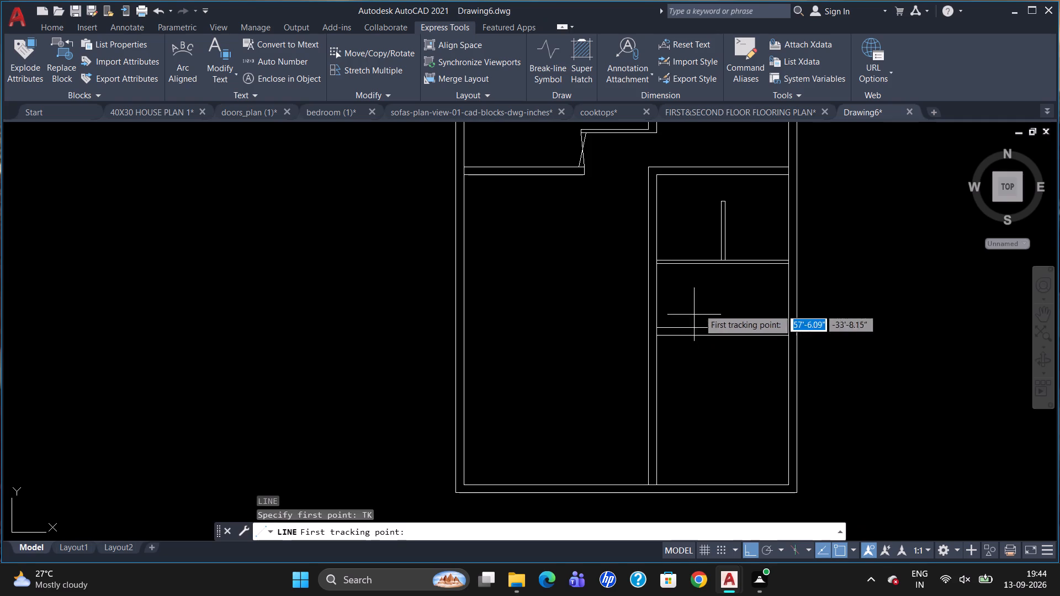
{"action": "scroll", "coordinate": [787, 289], "scroll_direction": "up", "scroll_amount": 1}
{"action": "left_click", "coordinate": [787, 251]}
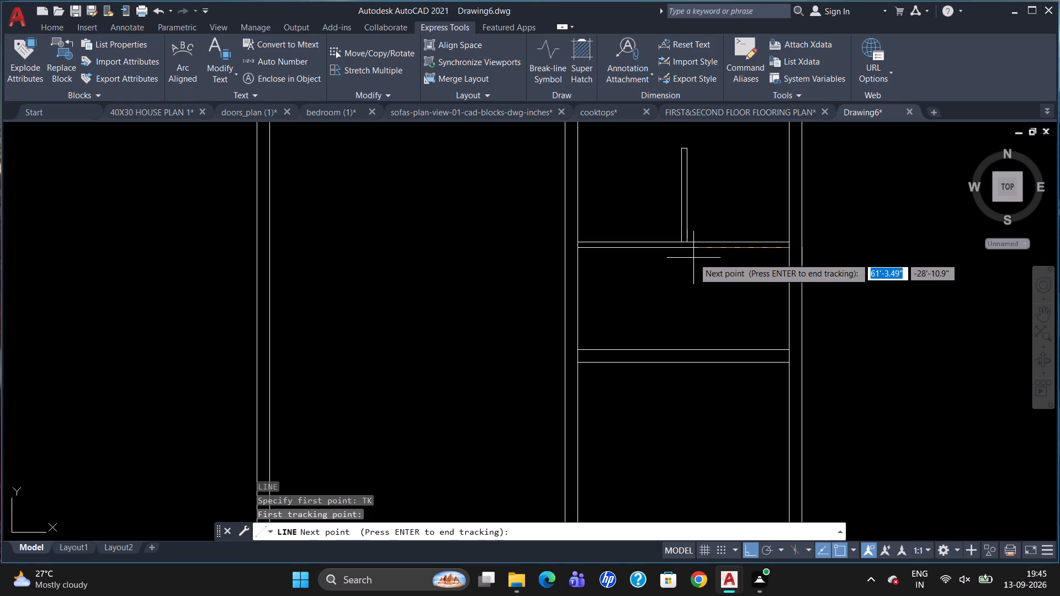
{"action": "type", "text": "8'"}
{"action": "key", "text": "Return"}
{"action": "key", "text": "Return"}
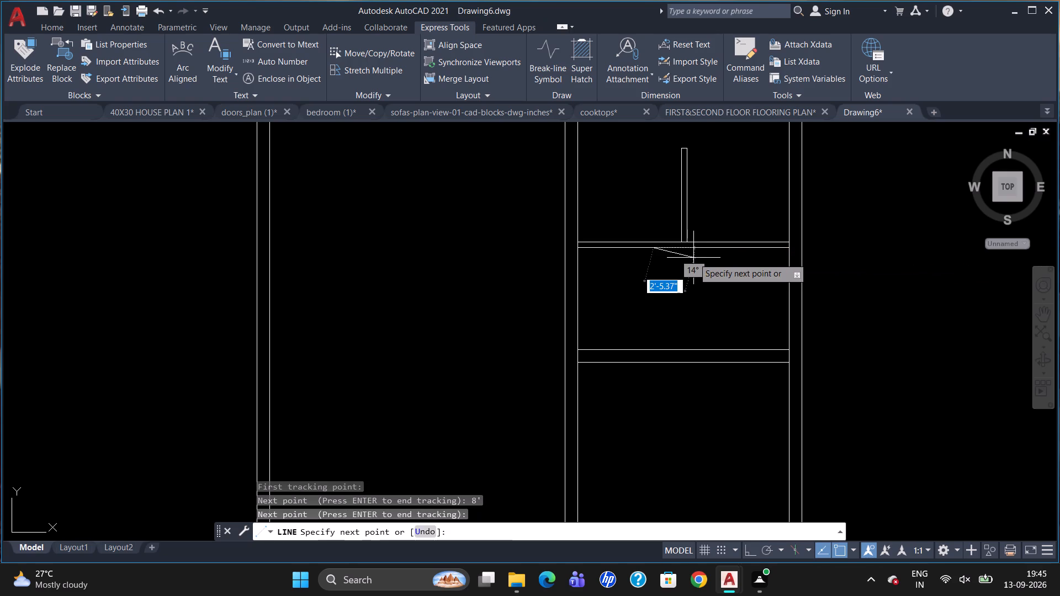
{"action": "left_click", "coordinate": [652, 348]}
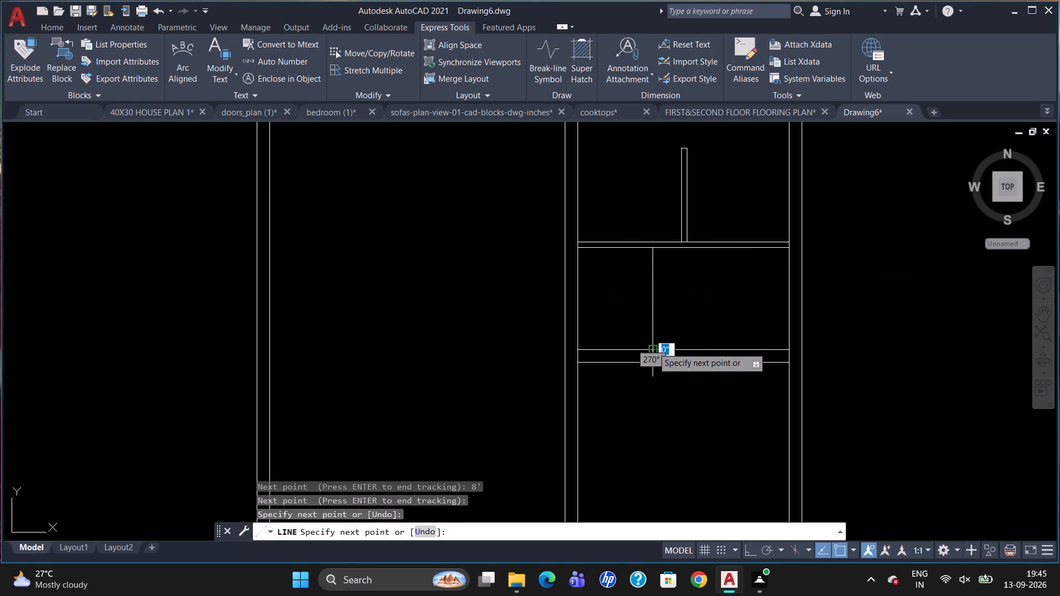
{"action": "key", "text": "Escape"}
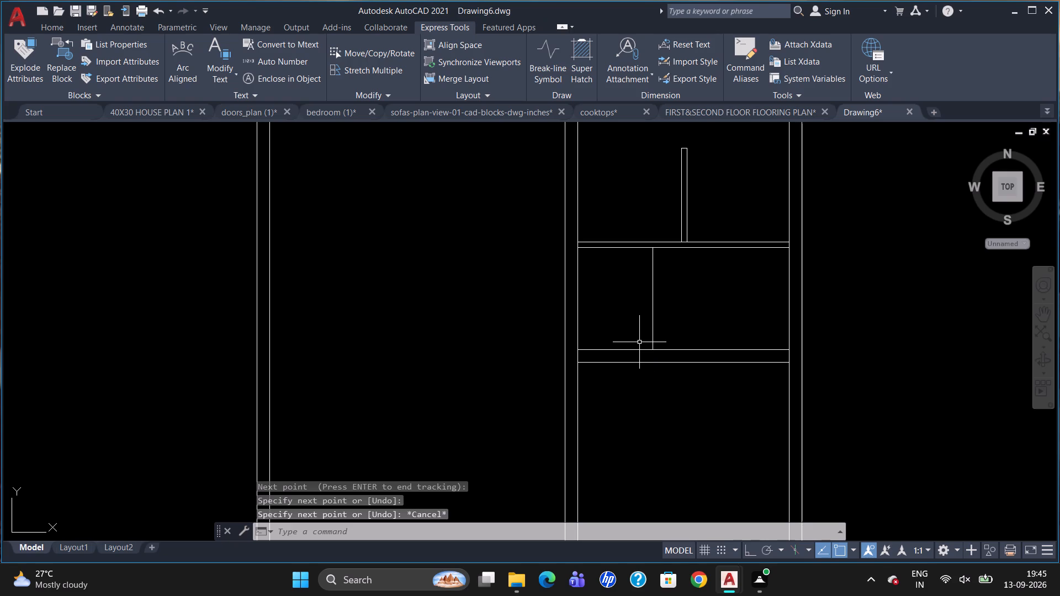
Offset the new vertical line 4" to the left to form a partition.
{"action": "key", "text": "o"}
{"action": "key", "text": "Return"}
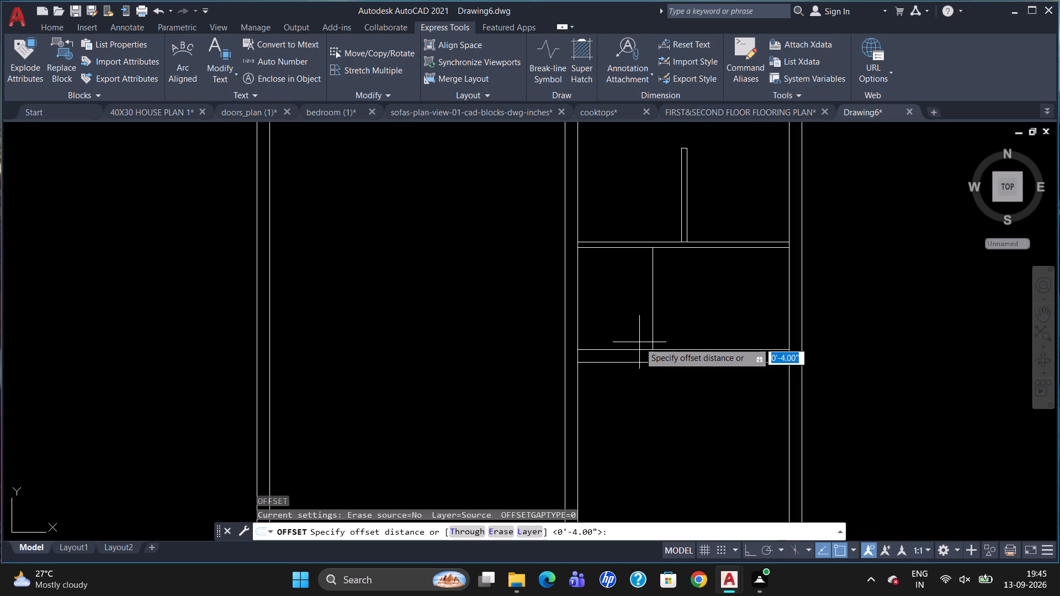
{"action": "key", "text": "4"}
{"action": "key", "text": "Return"}
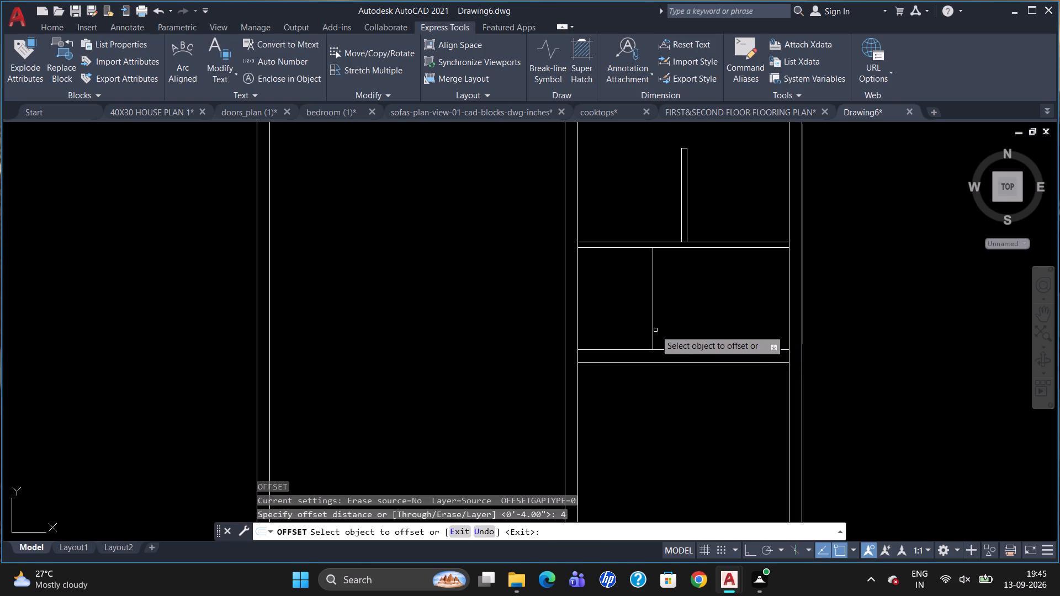
{"action": "left_click", "coordinate": [652, 328]}
{"action": "left_click", "coordinate": [638, 331]}
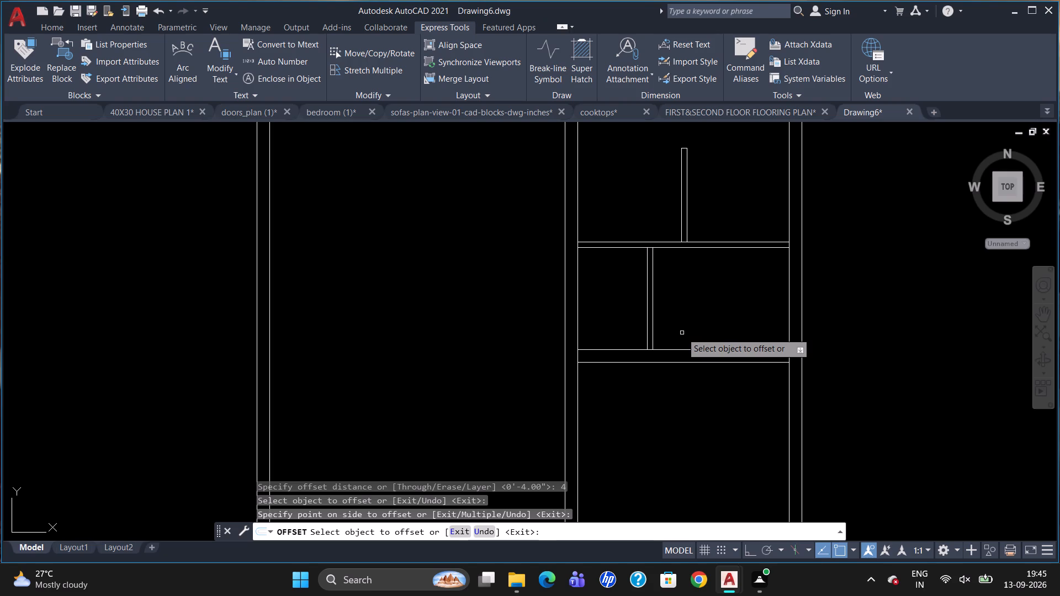
{"action": "key", "text": "Escape"}
Draw a line across the new 4" vertical partition, 2'6" up from the 9" cross wall's upper line.
{"action": "key", "text": "l"}
{"action": "key", "text": "Return"}
{"action": "type", "text": "TK"}
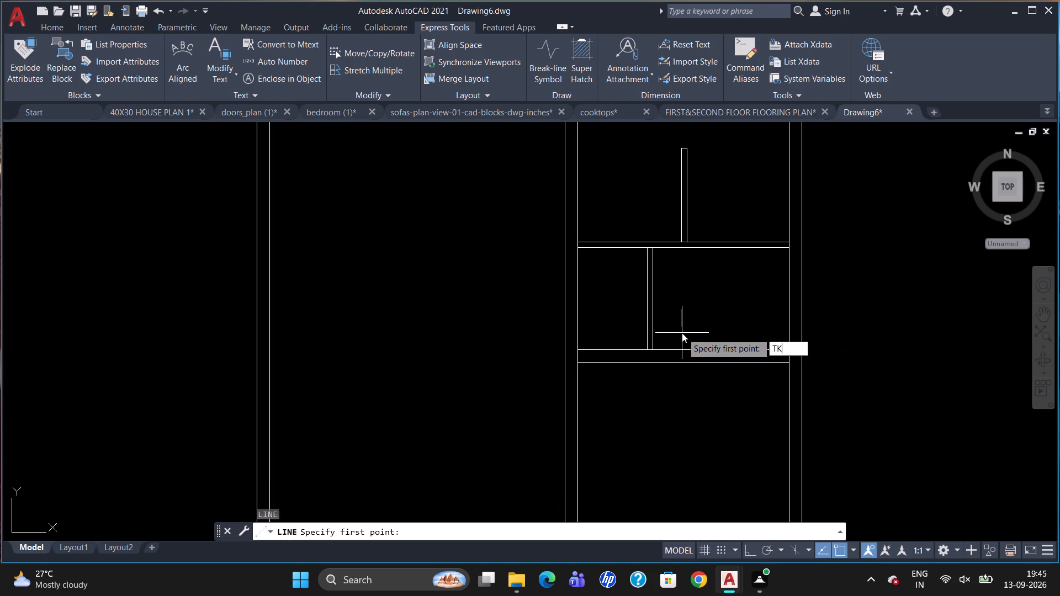
{"action": "key", "text": "Return"}
{"action": "left_click", "coordinate": [655, 342]}
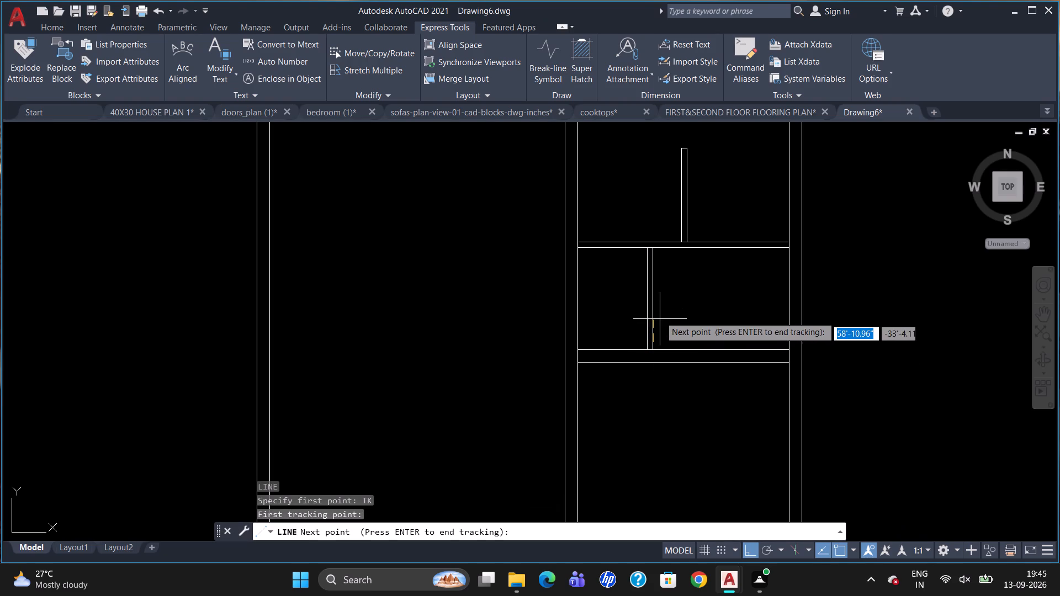
{"action": "type", "text": "2'6\""}
{"action": "key", "text": "Return"}
{"action": "key", "text": "Return"}
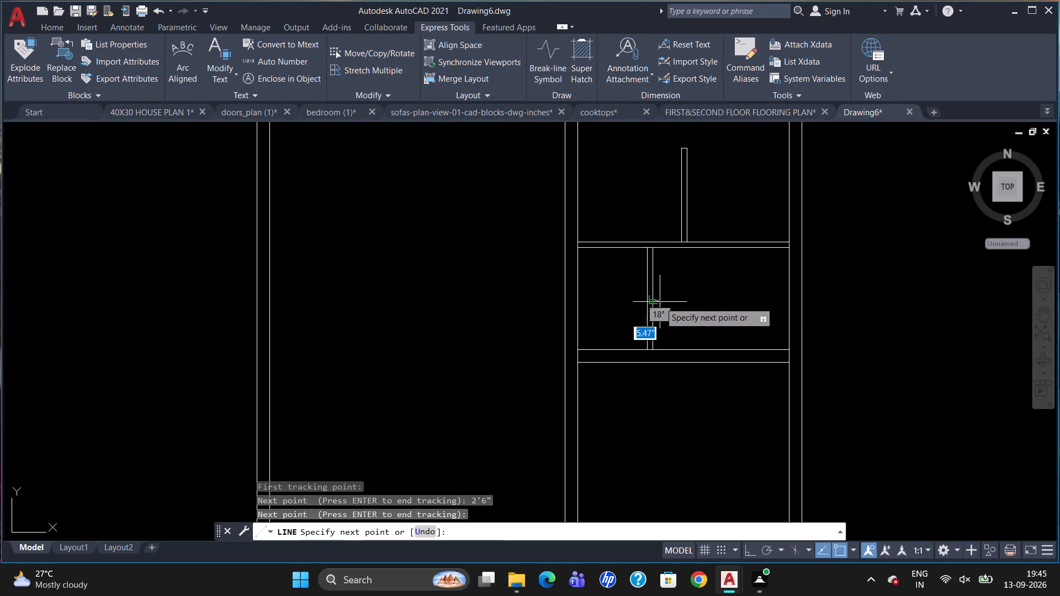
{"action": "scroll", "coordinate": [657, 303], "scroll_direction": "up", "scroll_amount": 3}
{"action": "left_click", "coordinate": [621, 288]}
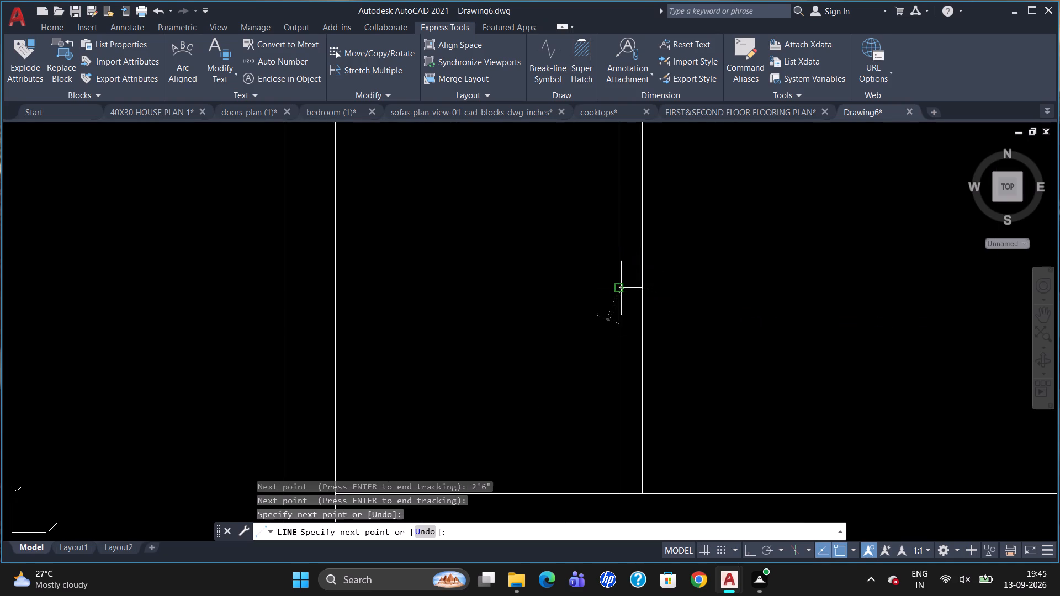
{"action": "key", "text": "Escape"}
Trim both partition lines between the new cross line and the 9" cross wall to form the 2'6" opening.
{"action": "scroll", "coordinate": [735, 279], "scroll_direction": "down", "scroll_amount": 1}
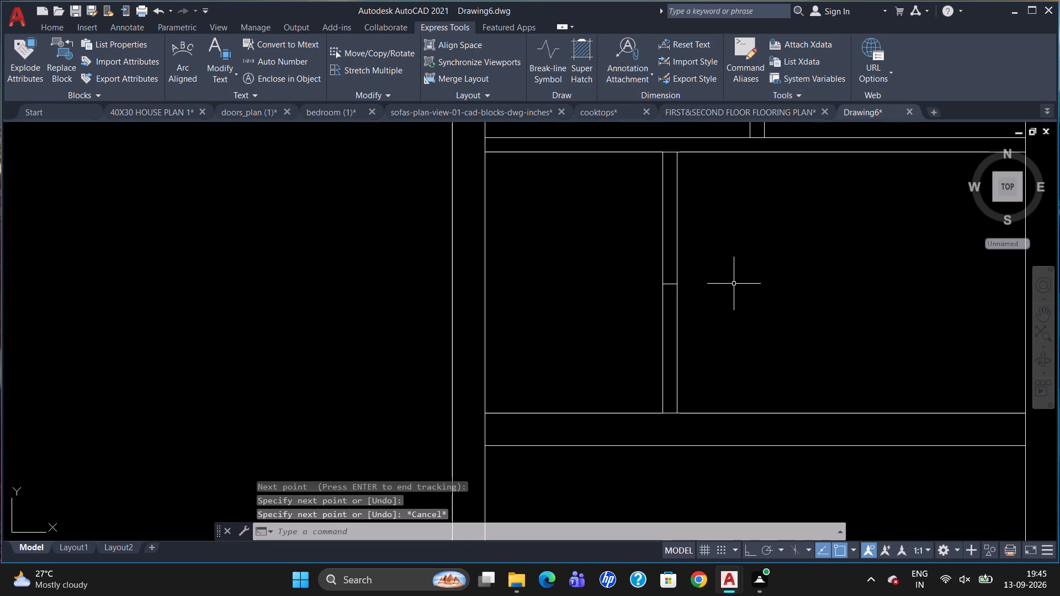
{"action": "type", "text": "TR"}
{"action": "key", "text": "Return"}
{"action": "key", "text": "Return"}
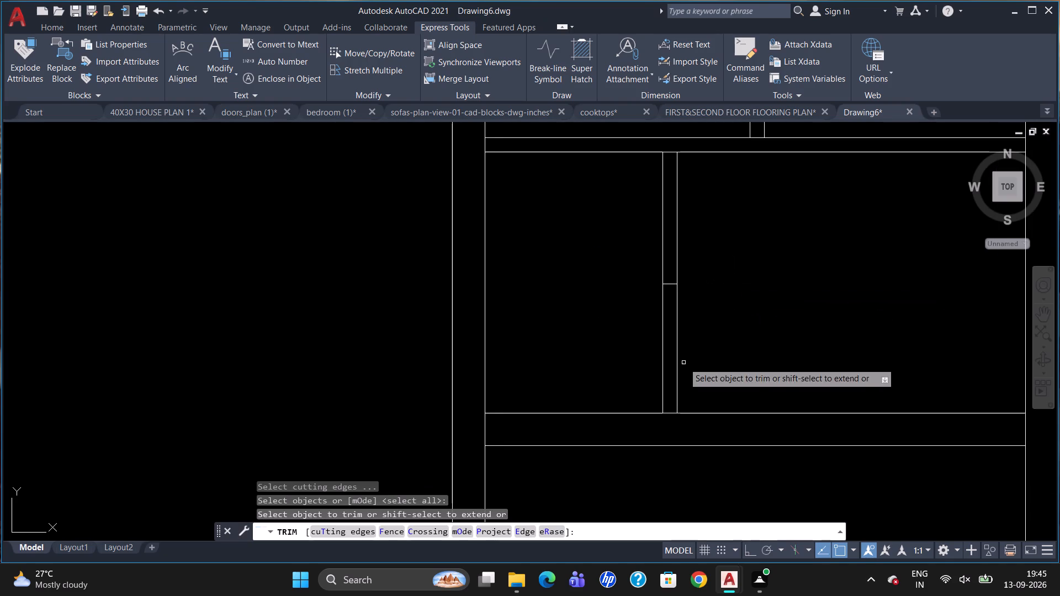
{"action": "left_click_drag", "start_coordinate": [728, 340], "coordinate": [624, 343]}
{"action": "left_click", "coordinate": [624, 343]}
{"action": "key", "text": "Escape"}
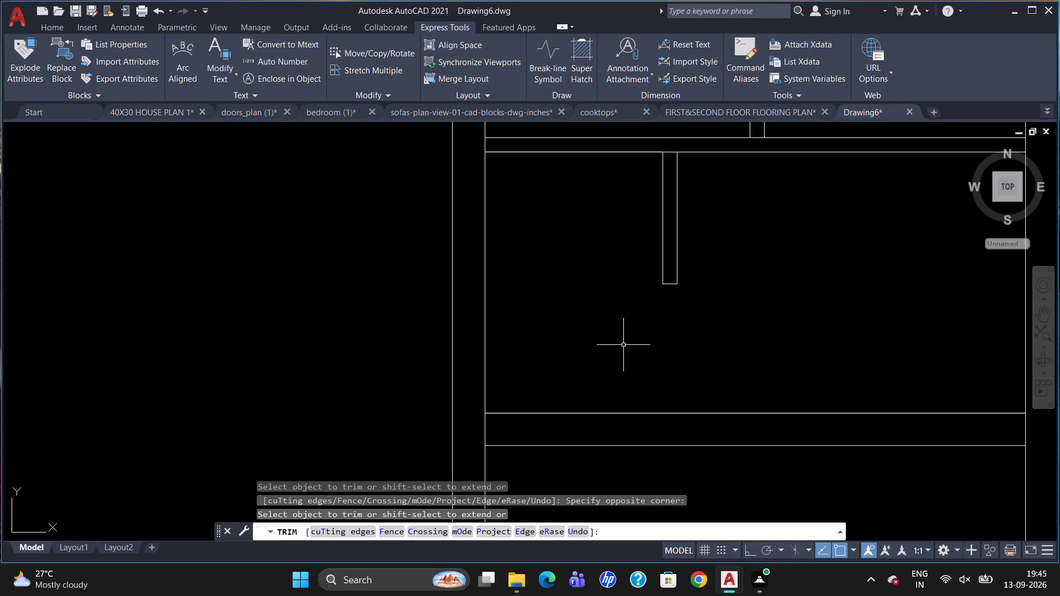
Draw a line across the middle vertical wall, continuing the lower line of the 4" cross partition.
{"action": "scroll", "coordinate": [707, 317], "scroll_direction": "down", "scroll_amount": 1}
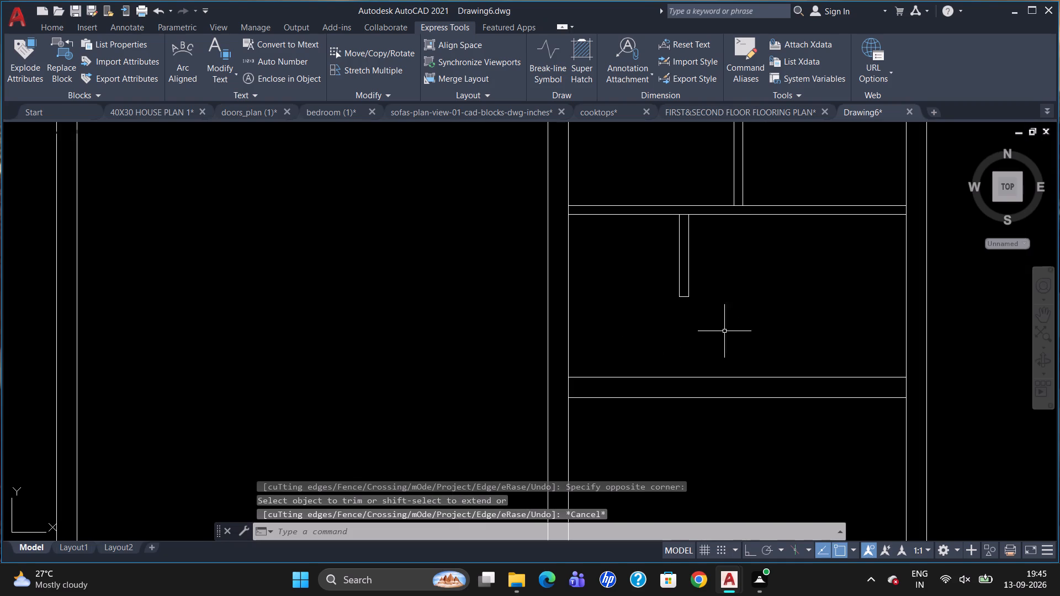
{"action": "scroll", "coordinate": [758, 310], "scroll_direction": "down", "scroll_amount": 1}
{"action": "scroll", "coordinate": [643, 228], "scroll_direction": "up", "scroll_amount": 1}
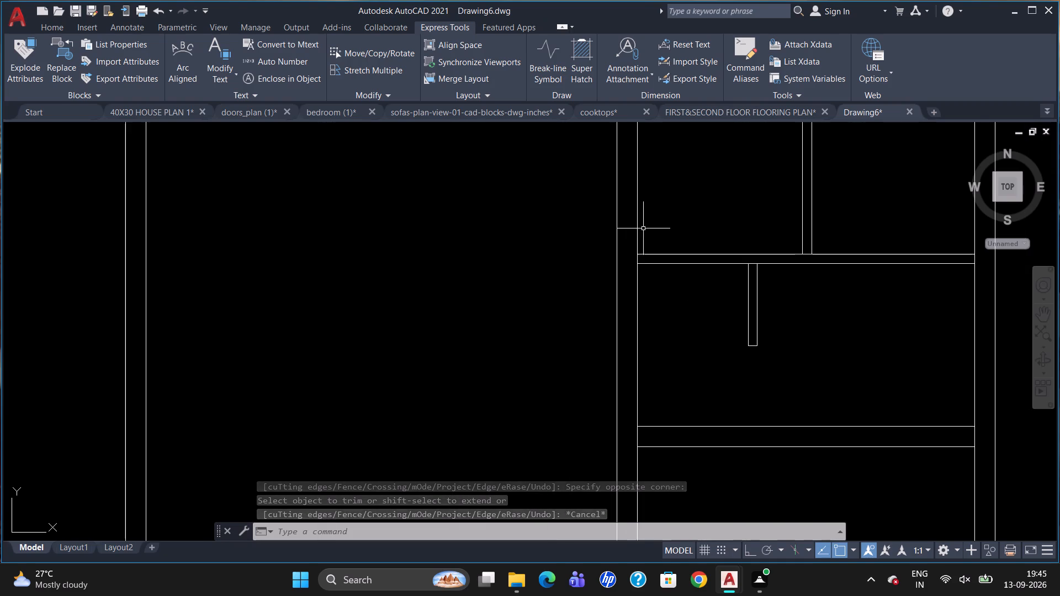
{"action": "key", "text": "l"}
{"action": "key", "text": "Return"}
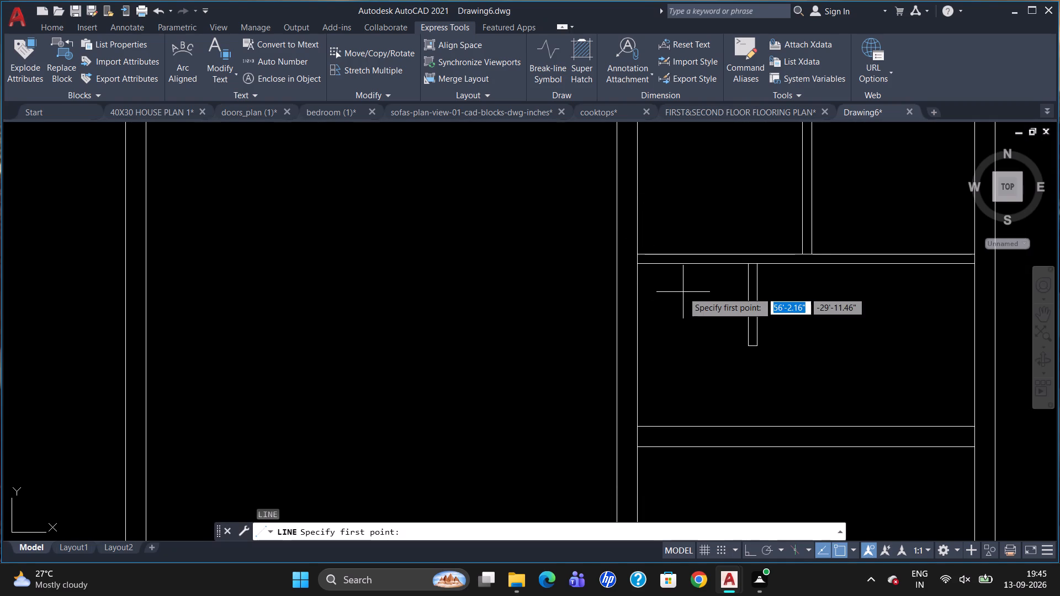
{"action": "left_click", "coordinate": [638, 265]}
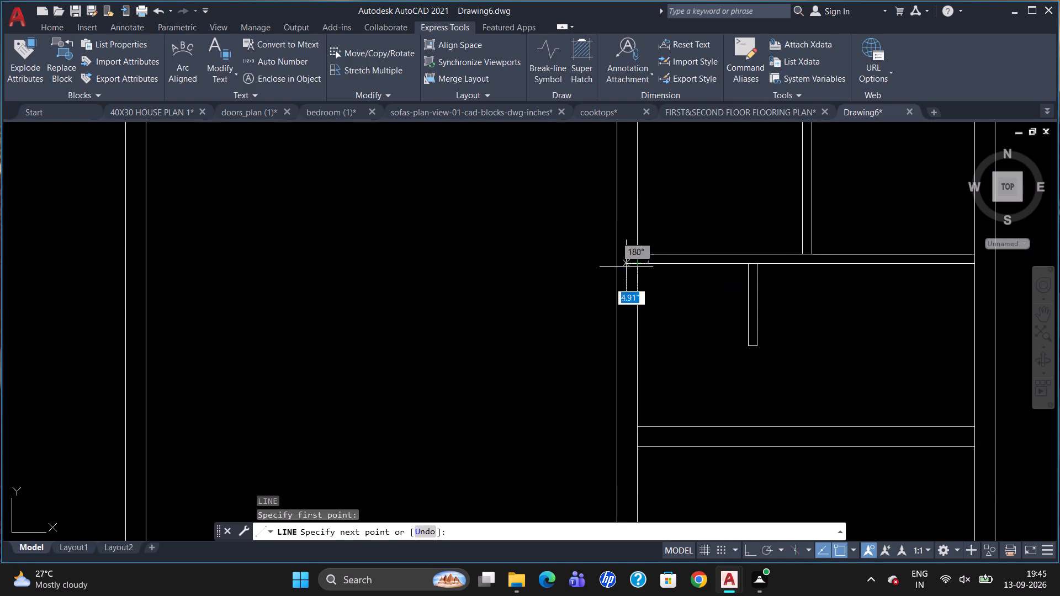
{"action": "left_click", "coordinate": [615, 262]}
{"action": "key", "text": "Escape"}
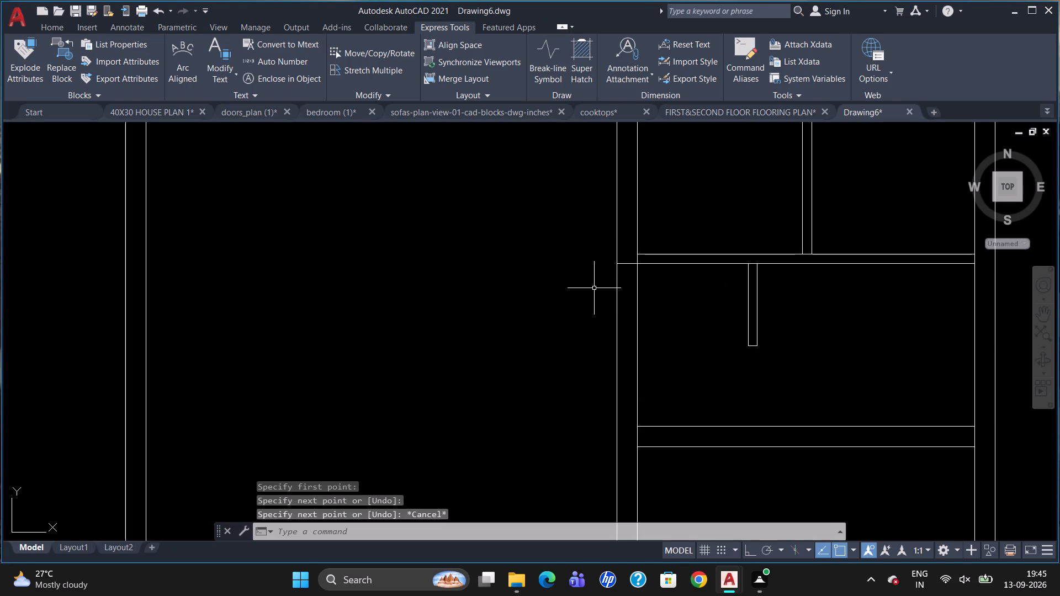
Trim the middle wall's right line at the 4" cross partition junction and down to the 9" cross wall.
{"action": "type", "text": "TR"}
{"action": "key", "text": "Return"}
{"action": "key", "text": "Return"}
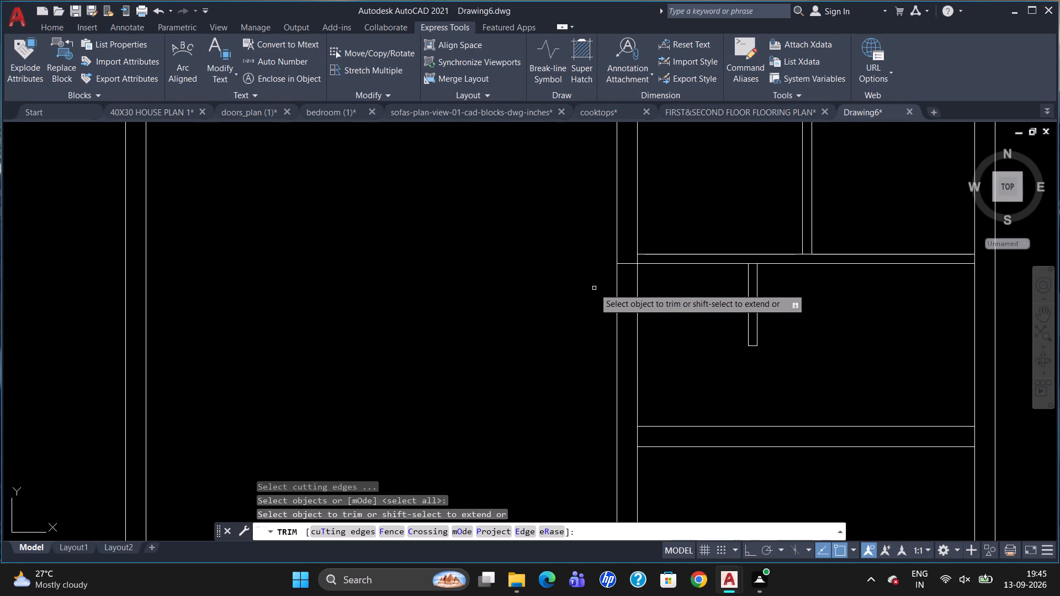
{"action": "left_click", "coordinate": [638, 259]}
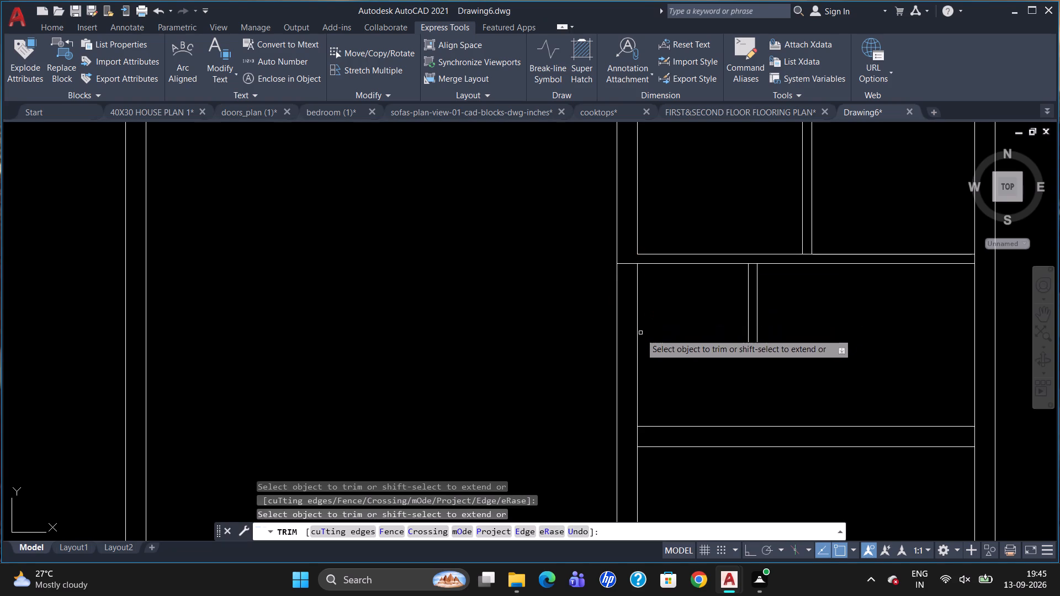
{"action": "left_click", "coordinate": [636, 336]}
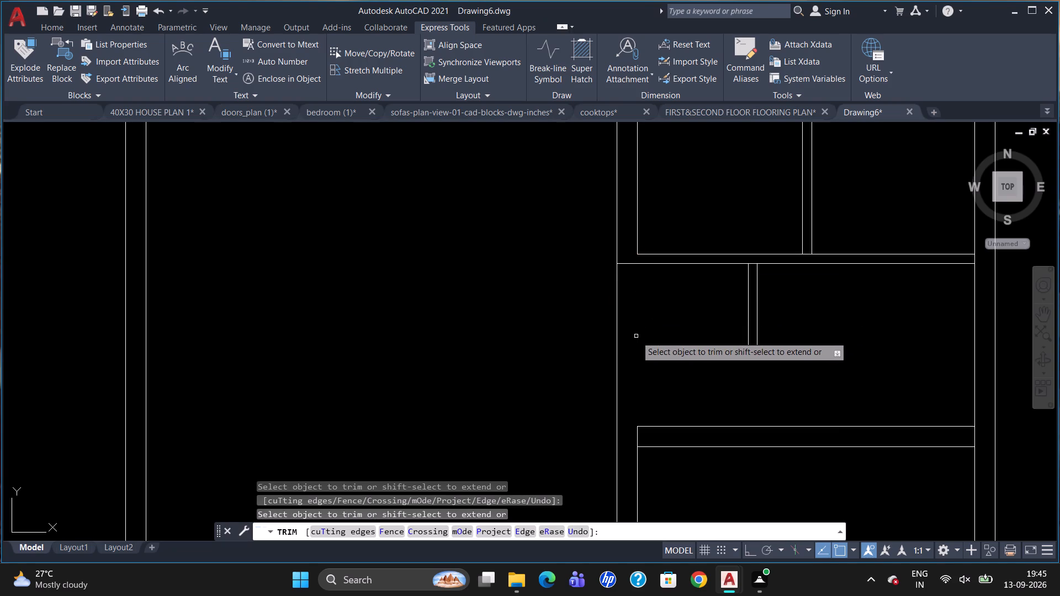
{"action": "key", "text": "Escape"}
Draw a line across the middle vertical wall, continuing the upper line of the 9" cross wall.
{"action": "key", "text": "l"}
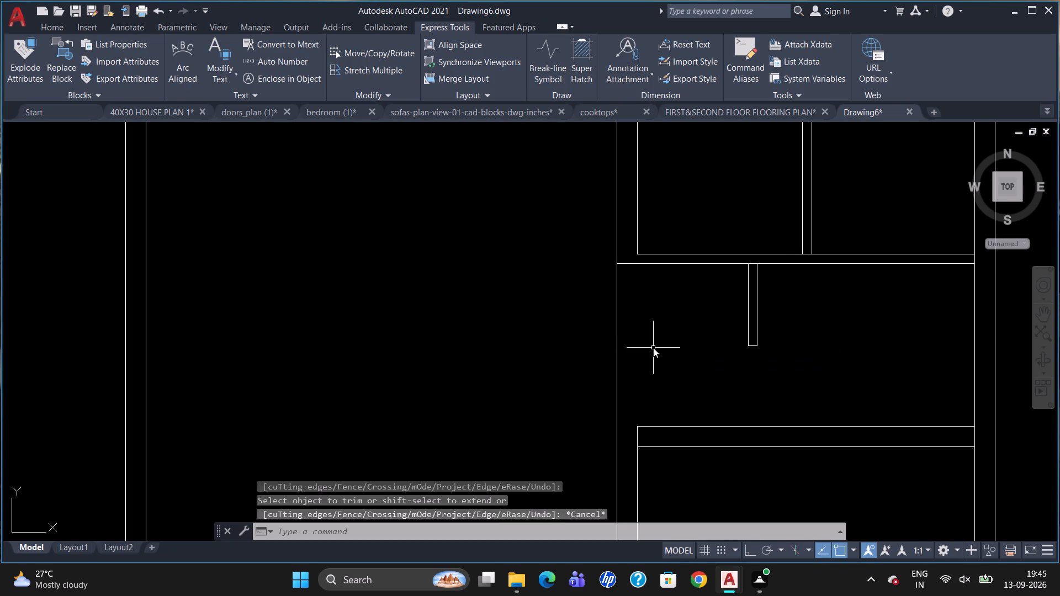
{"action": "key", "text": "Return"}
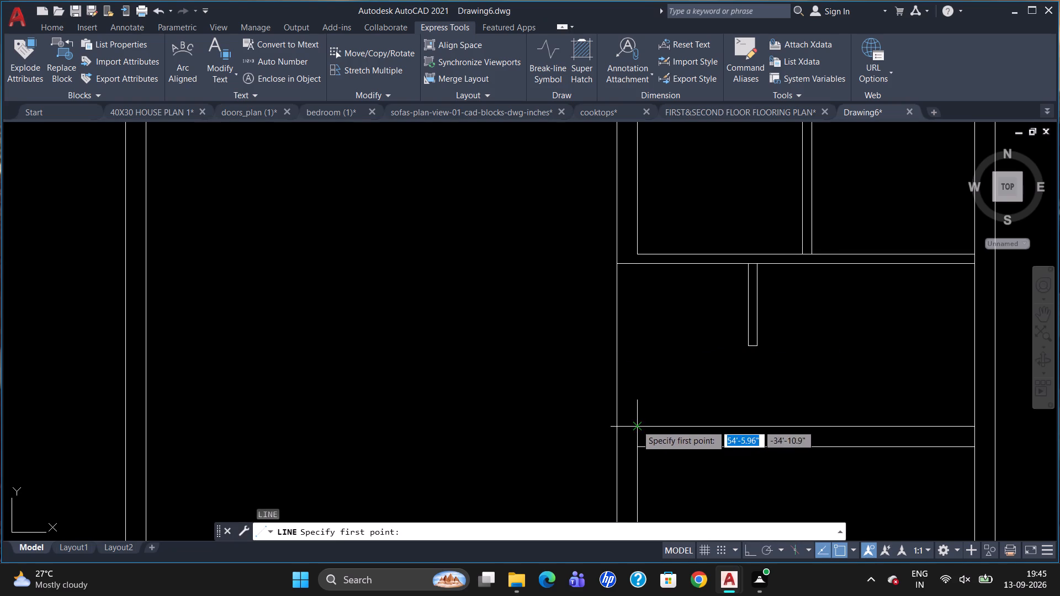
{"action": "left_click", "coordinate": [637, 425]}
{"action": "left_click", "coordinate": [617, 428]}
{"action": "key", "text": "Escape"}
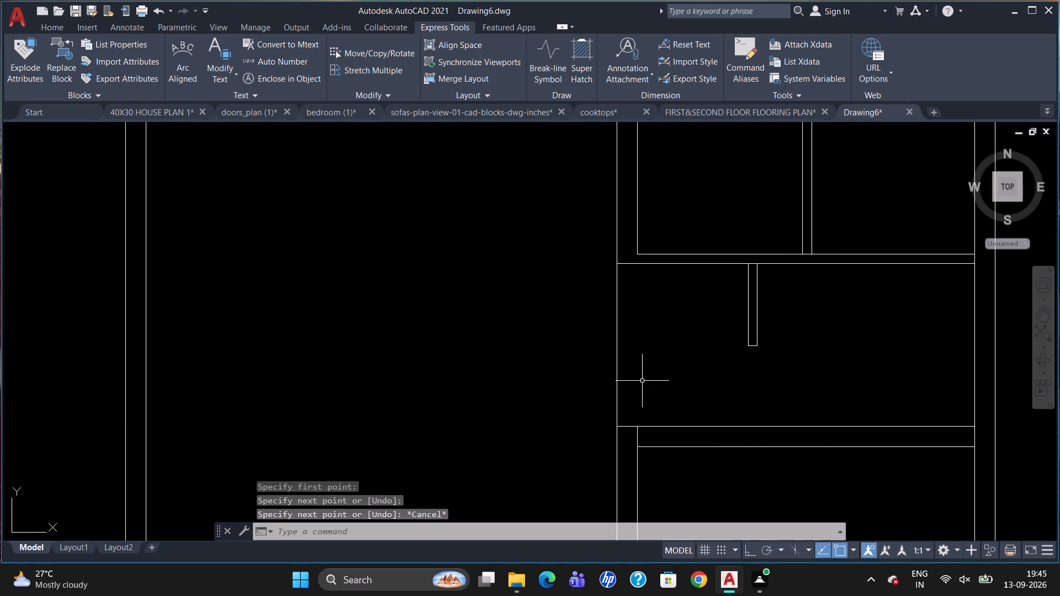
Trim the middle wall's remaining left line between the 4" cross partition and the 9" cross wall to open the passage.
{"action": "type", "text": "TR"}
{"action": "key", "text": "Return"}
{"action": "key", "text": "Return"}
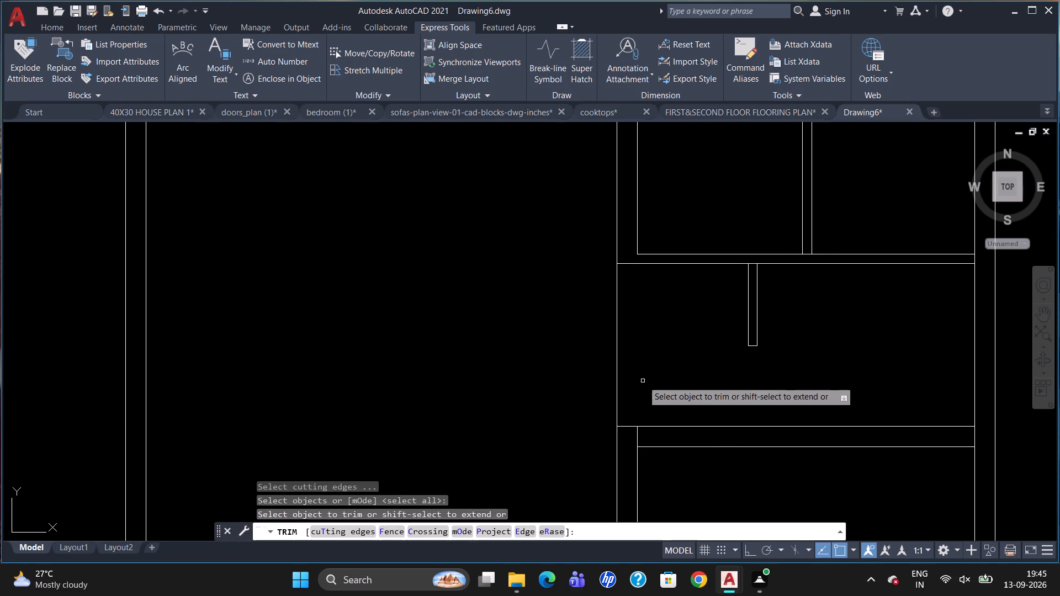
{"action": "double_click", "coordinate": [614, 392]}
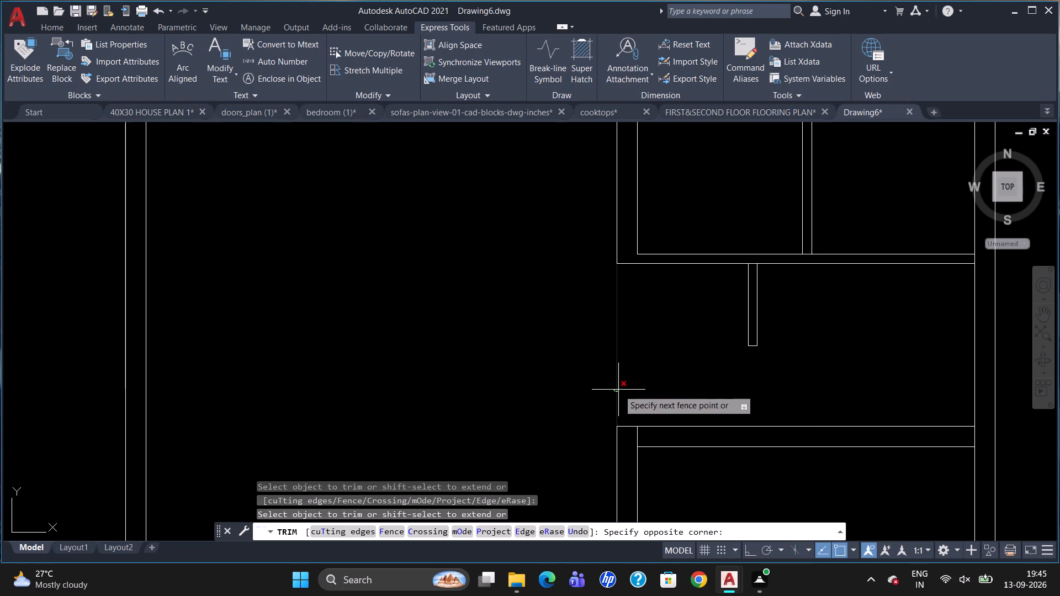
{"action": "left_click", "coordinate": [619, 390]}
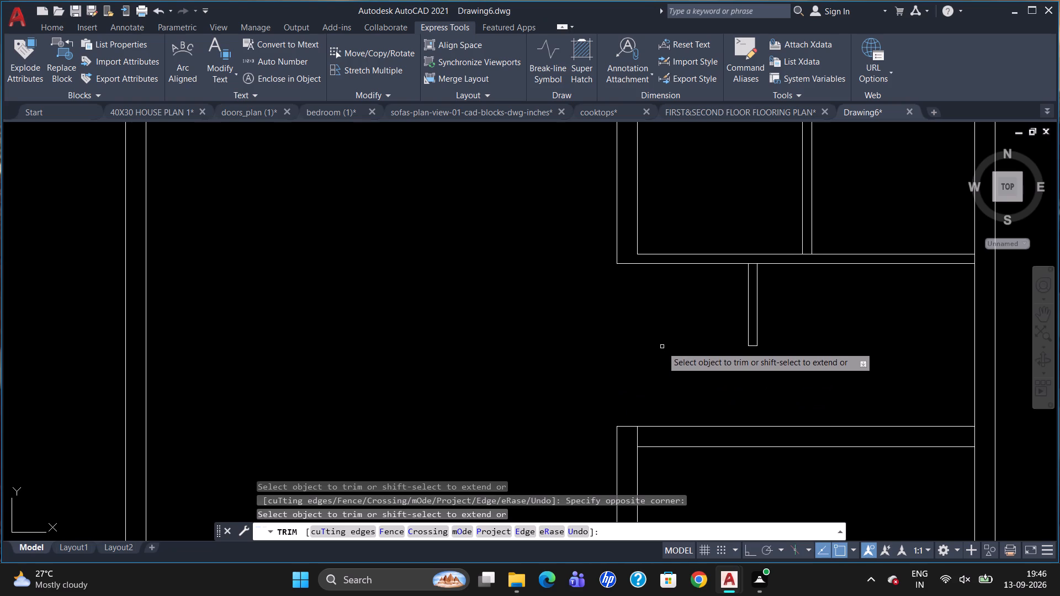
{"action": "key", "text": "Escape"}
Draw a line across the 9" cross wall, 3' from the middle vertical wall's right face.
{"action": "scroll", "coordinate": [648, 298], "scroll_direction": "down", "scroll_amount": 2}
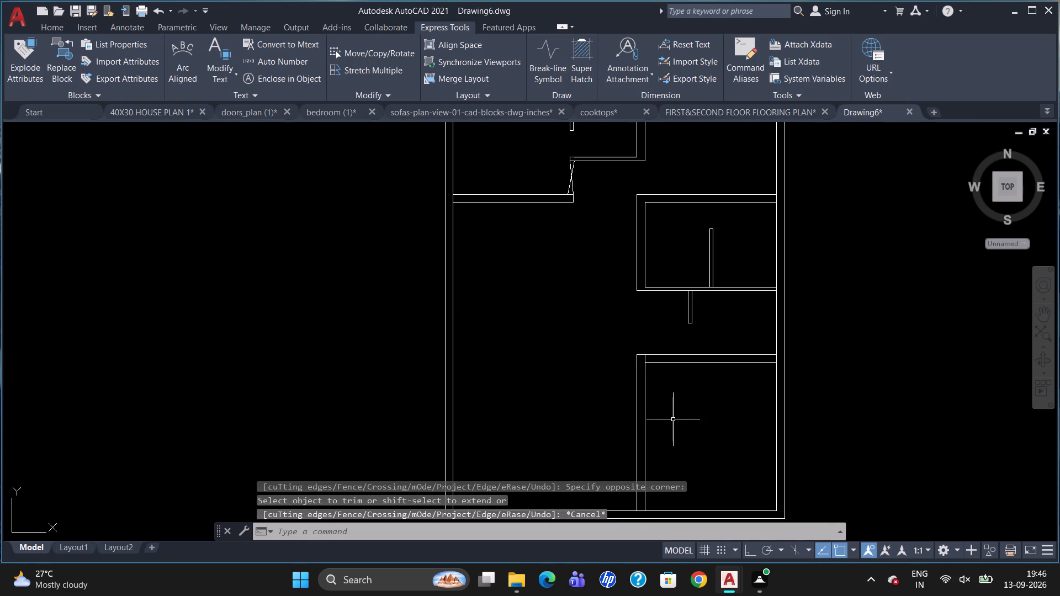
{"action": "scroll", "coordinate": [673, 418], "scroll_direction": "up", "scroll_amount": 1}
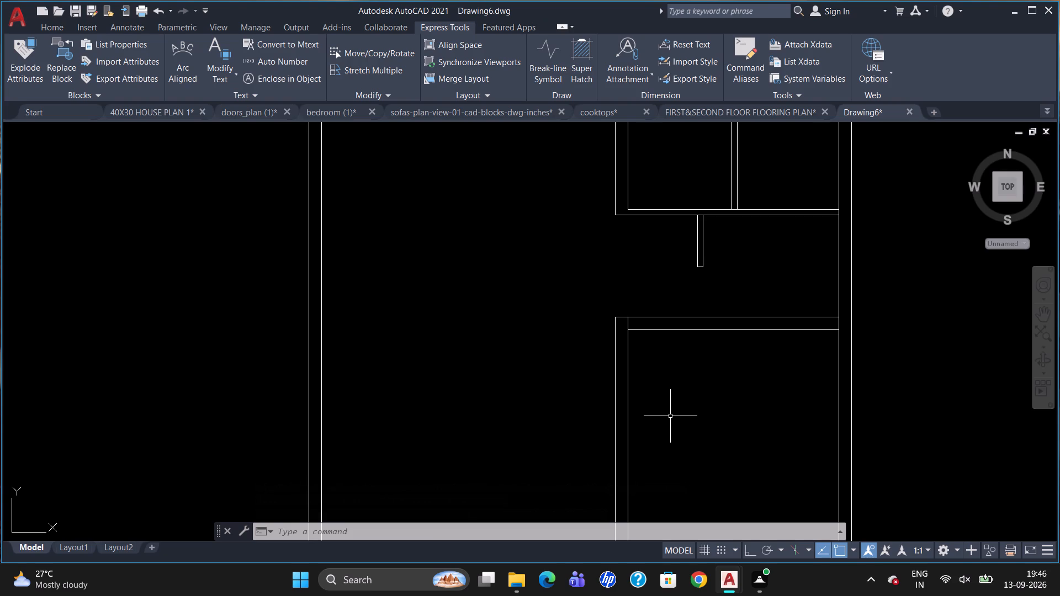
{"action": "key", "text": "l"}
{"action": "key", "text": "Return"}
{"action": "type", "text": "TK"}
{"action": "key", "text": "Return"}
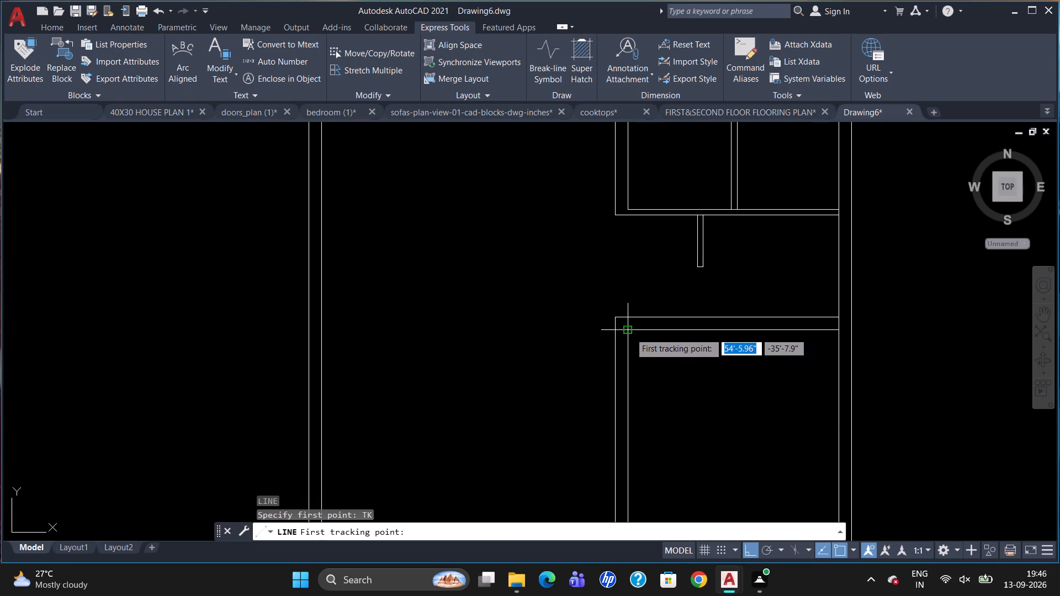
{"action": "left_click", "coordinate": [630, 331]}
{"action": "type", "text": "3'"}
{"action": "key", "text": "Return"}
{"action": "key", "text": "Return"}
{"action": "scroll", "coordinate": [674, 324], "scroll_direction": "up", "scroll_amount": 3}
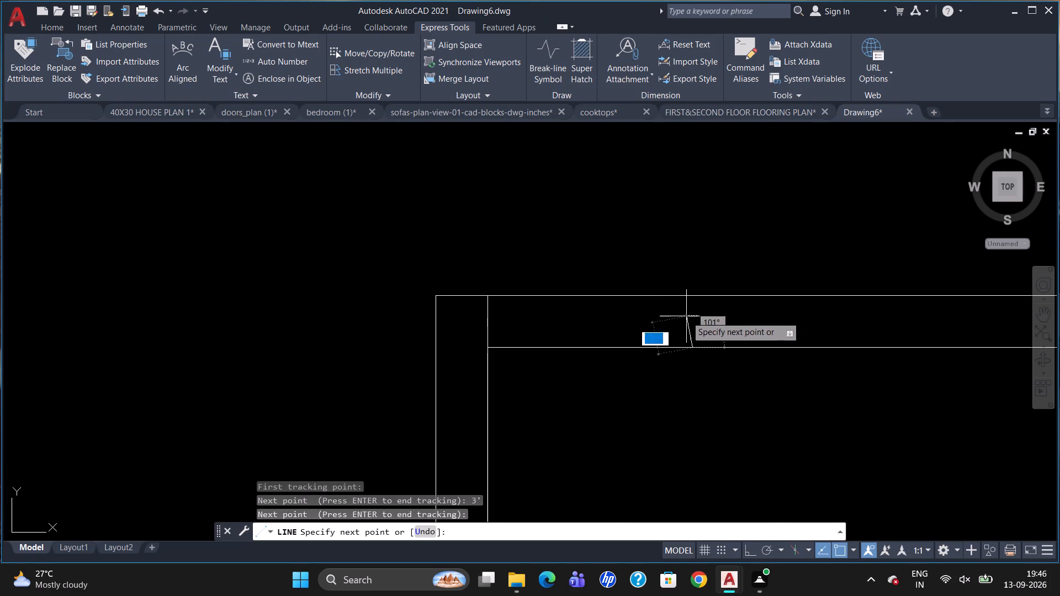
{"action": "left_click", "coordinate": [696, 297]}
{"action": "key", "text": "Escape"}
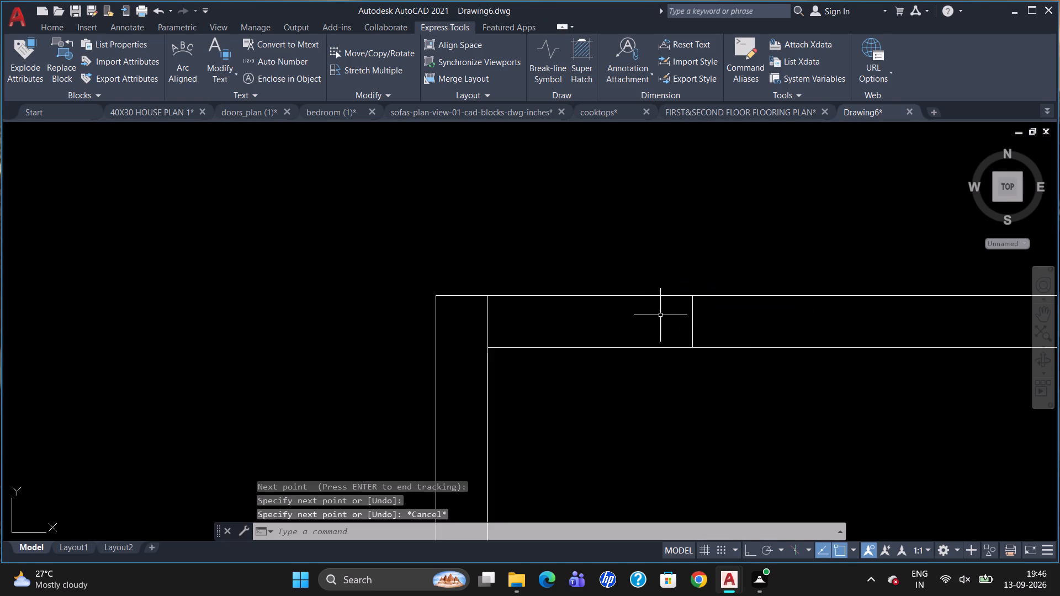
Trim both 9" cross wall lines between the middle vertical wall and the new cross line to form the 3' opening.
{"action": "type", "text": "TR"}
{"action": "key", "text": "Return"}
{"action": "key", "text": "Return"}
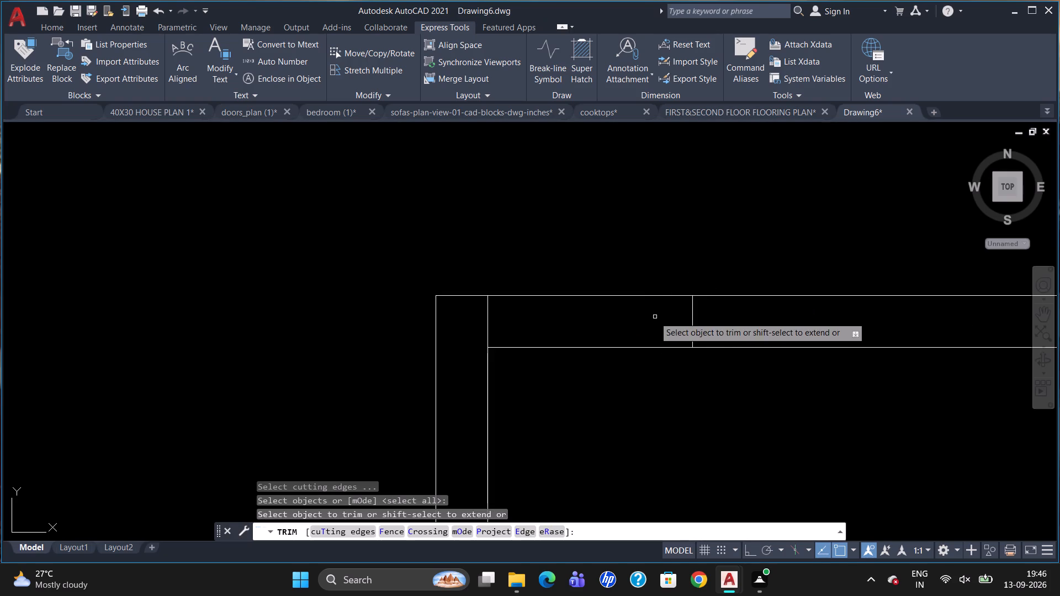
{"action": "left_click_drag", "start_coordinate": [615, 256], "coordinate": [601, 493]}
{"action": "left_click", "coordinate": [600, 493]}
{"action": "key", "text": "Escape"}
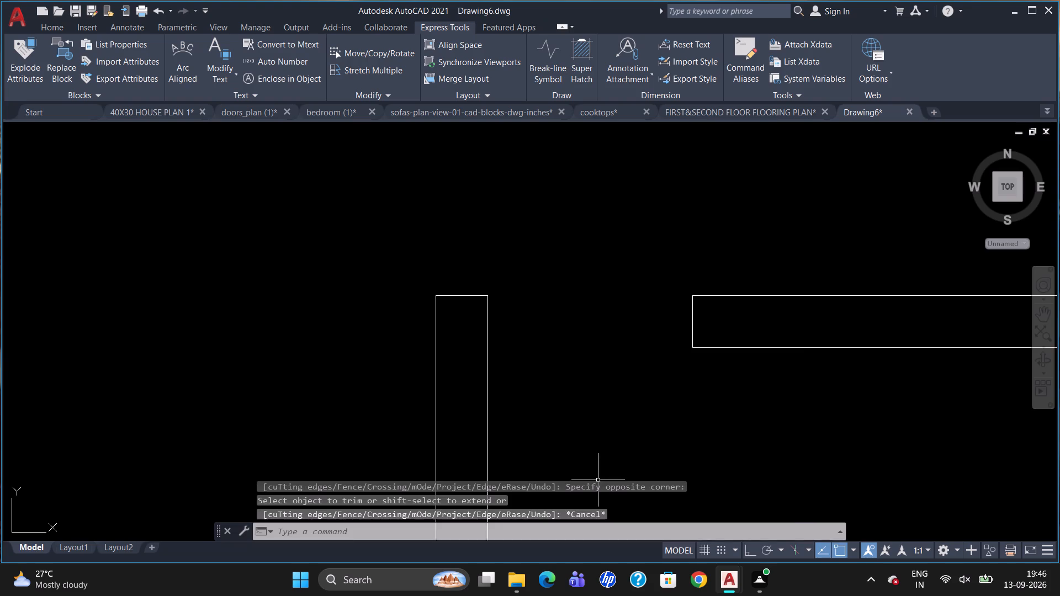
{"action": "scroll", "coordinate": [616, 344], "scroll_direction": "down", "scroll_amount": 3}
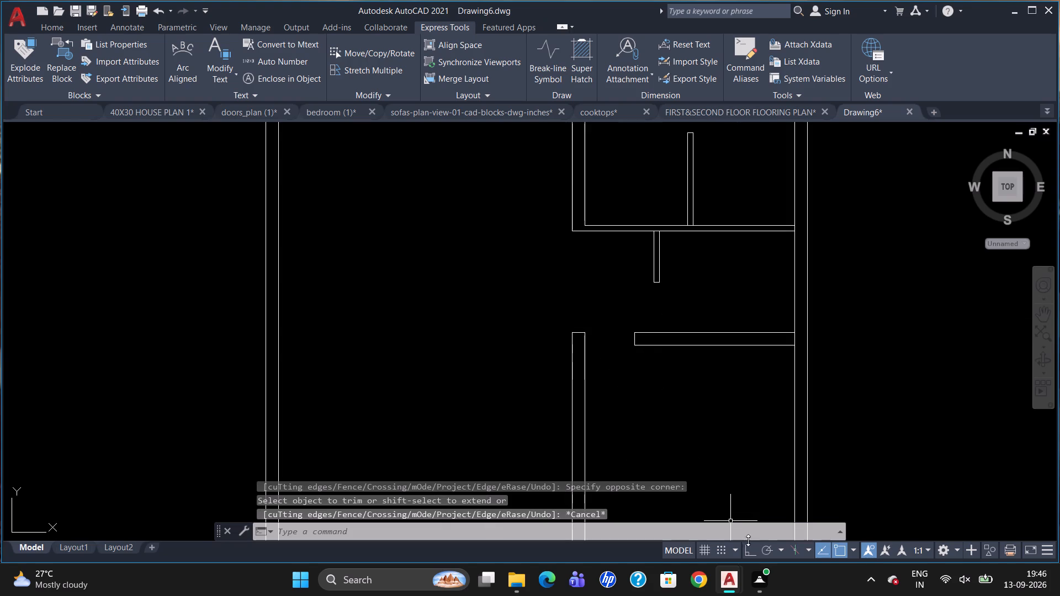
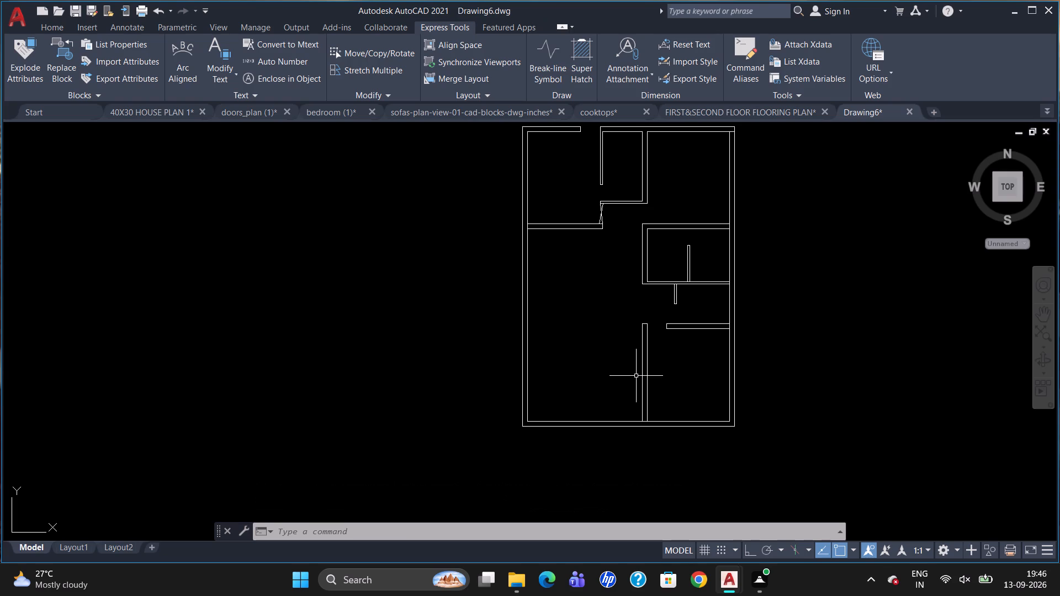
Draw a line across the bottom exterior wall, continuing the middle vertical wall's left line to the outer edge.
{"action": "scroll", "coordinate": [682, 444], "scroll_direction": "up", "scroll_amount": 2}
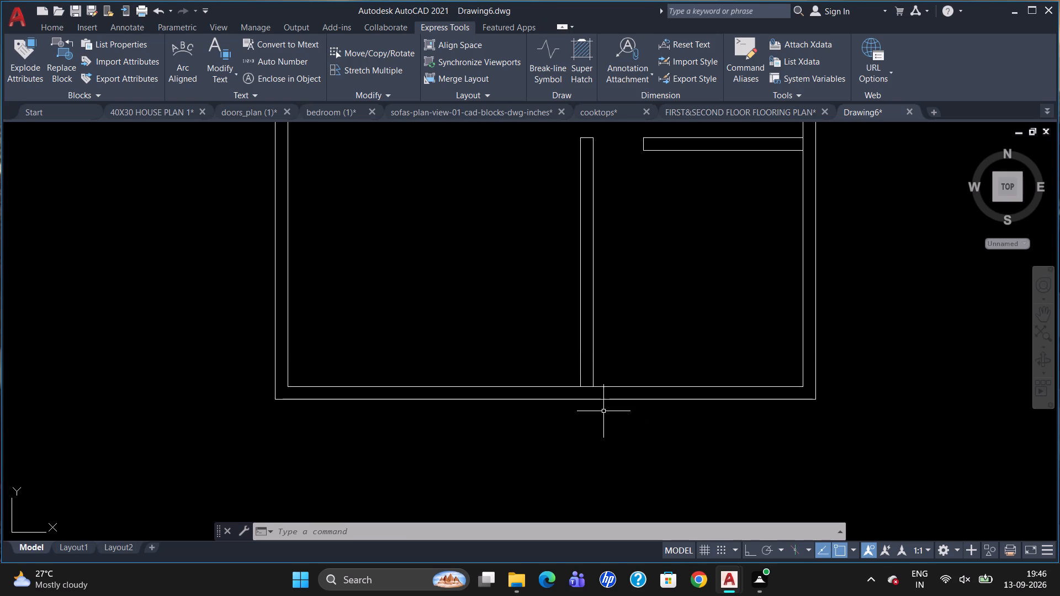
{"action": "key", "text": "l"}
{"action": "key", "text": "Return"}
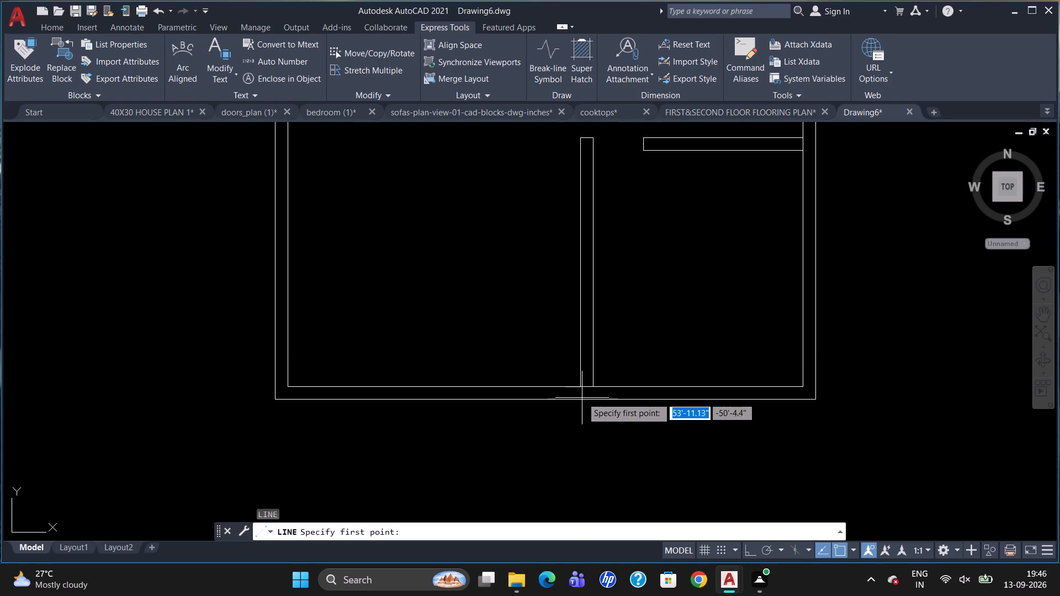
{"action": "left_click", "coordinate": [582, 390]}
{"action": "left_click", "coordinate": [581, 401]}
{"action": "key", "text": "Escape"}
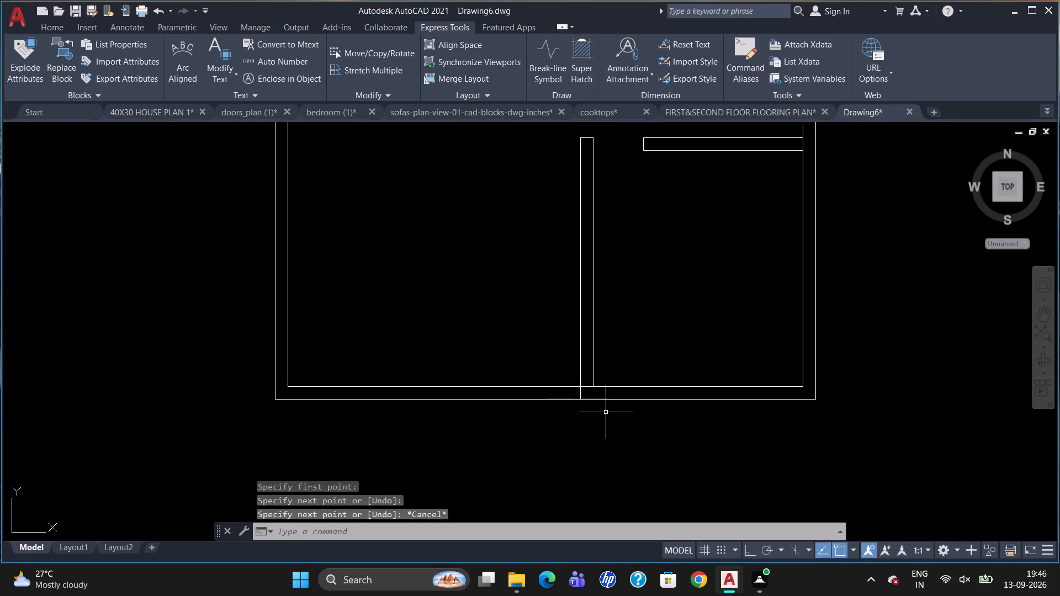
Trim the bottom wall's inner line between the two lines of the middle vertical wall.
{"action": "type", "text": "TR"}
{"action": "key", "text": "Return"}
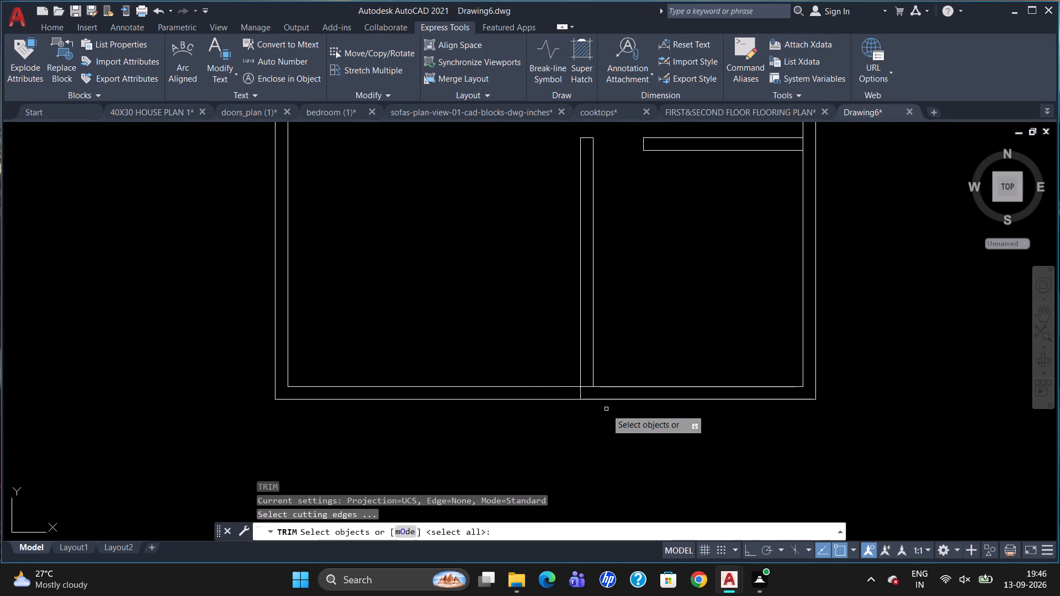
{"action": "key", "text": "Return"}
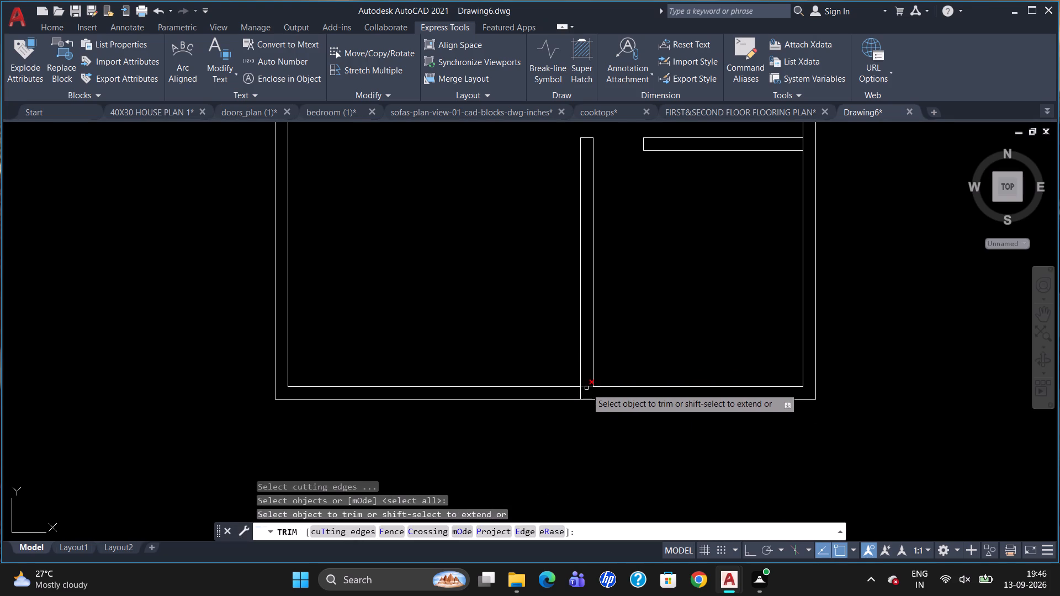
{"action": "left_click", "coordinate": [586, 388]}
{"action": "key", "text": "Escape"}
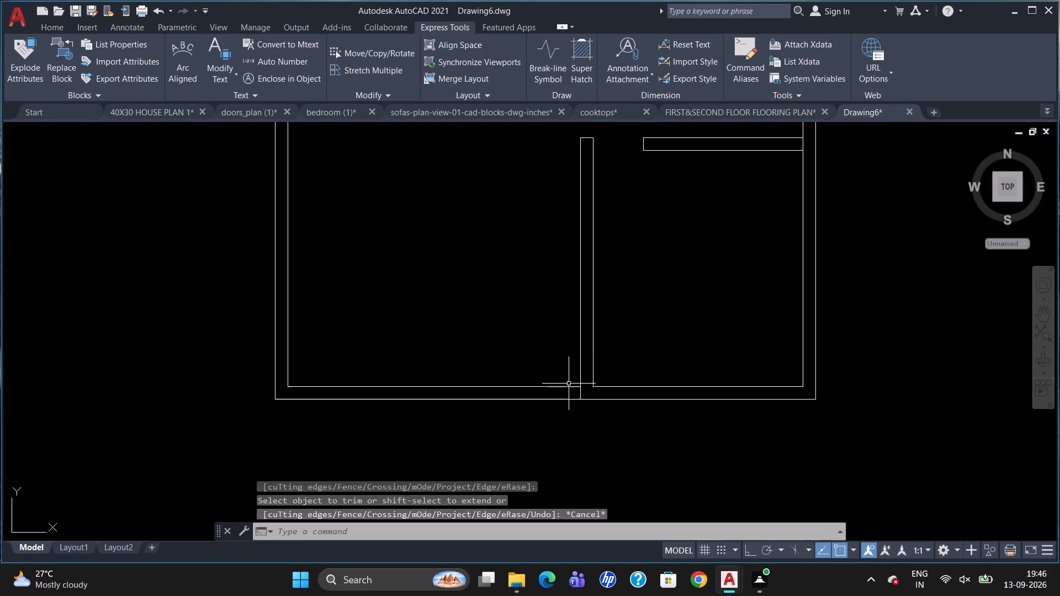
Draw a line across the bottom exterior wall, 4" to the right of the middle vertical wall's right face.
{"action": "key", "text": "l"}
{"action": "key", "text": "Return"}
{"action": "type", "text": "TK"}
{"action": "key", "text": "Return"}
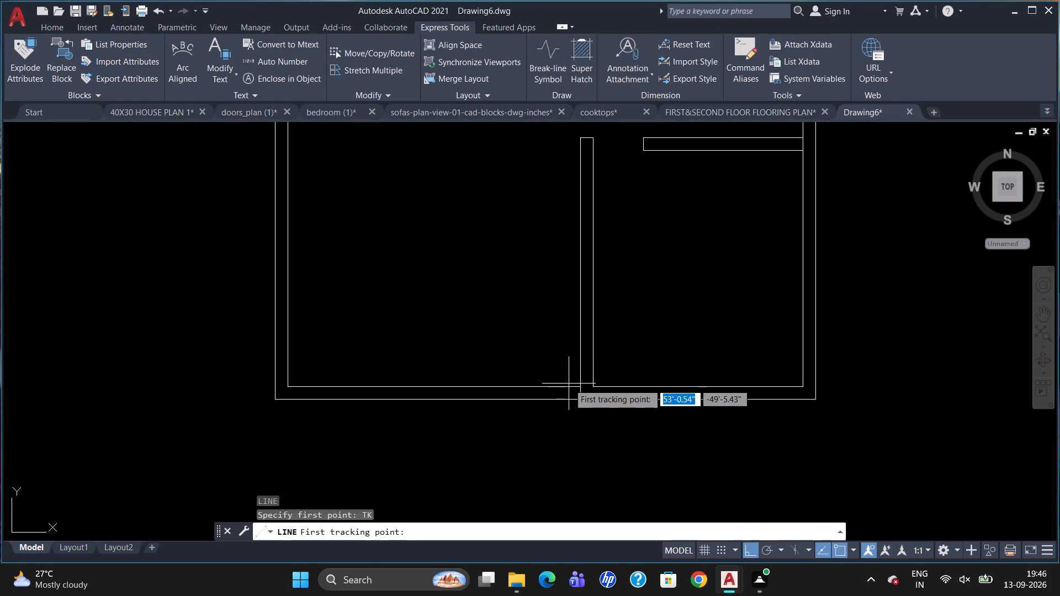
{"action": "left_click", "coordinate": [593, 382]}
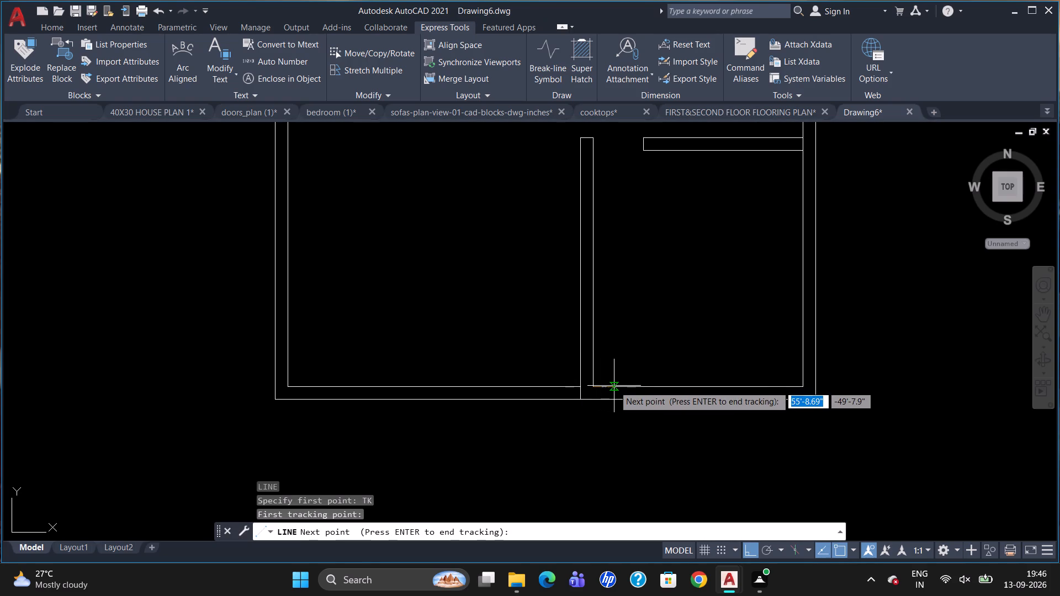
{"action": "type", "text": "4\""}
{"action": "key", "text": "Return"}
{"action": "key", "text": "Return"}
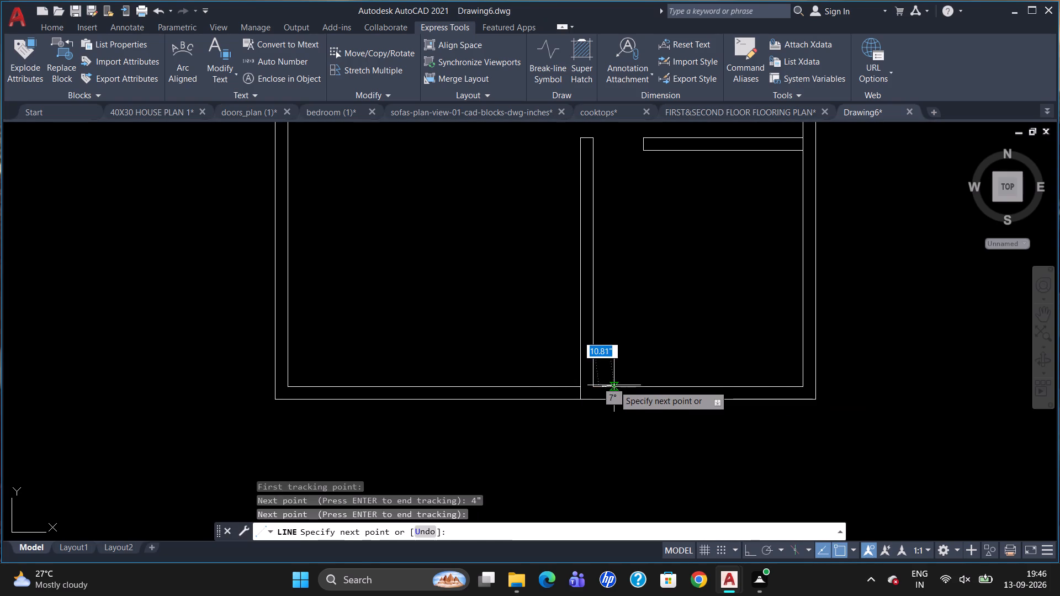
{"action": "scroll", "coordinate": [612, 392], "scroll_direction": "up", "scroll_amount": 3}
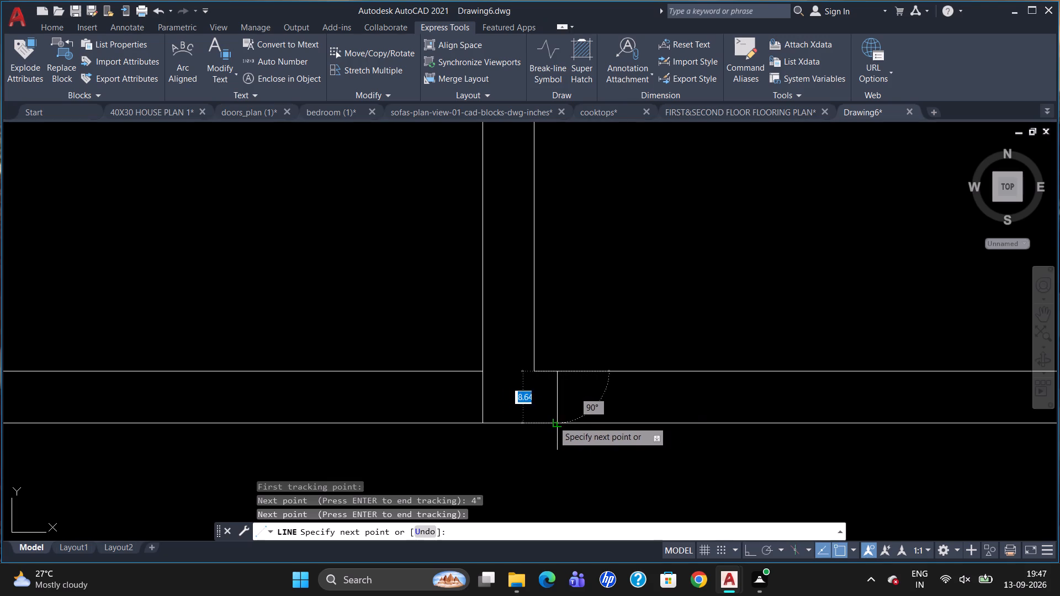
{"action": "left_click", "coordinate": [556, 421]}
{"action": "key", "text": "Escape"}
{"action": "scroll", "coordinate": [476, 388], "scroll_direction": "down", "scroll_amount": 2}
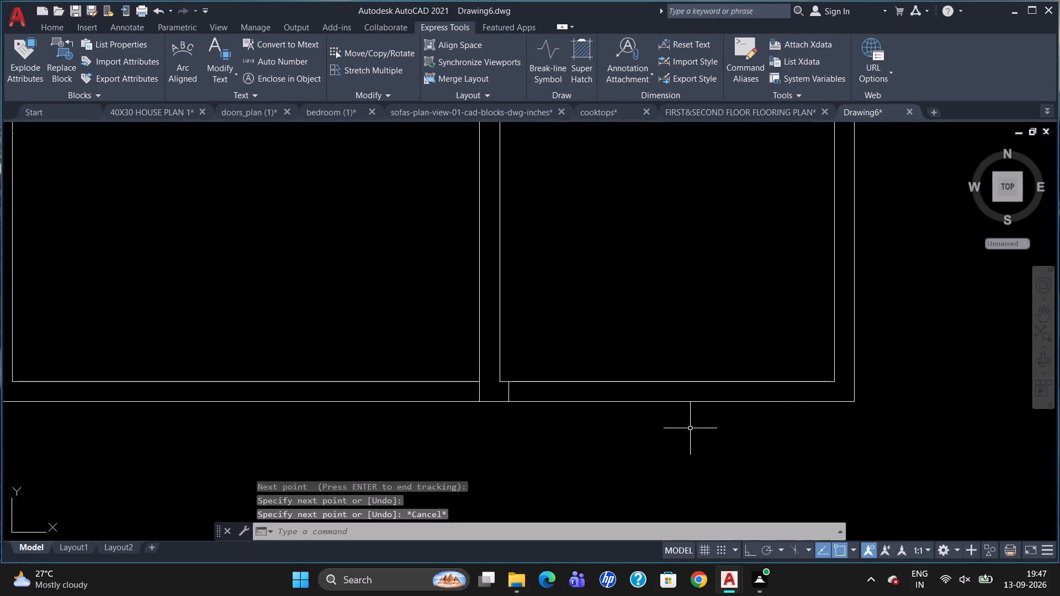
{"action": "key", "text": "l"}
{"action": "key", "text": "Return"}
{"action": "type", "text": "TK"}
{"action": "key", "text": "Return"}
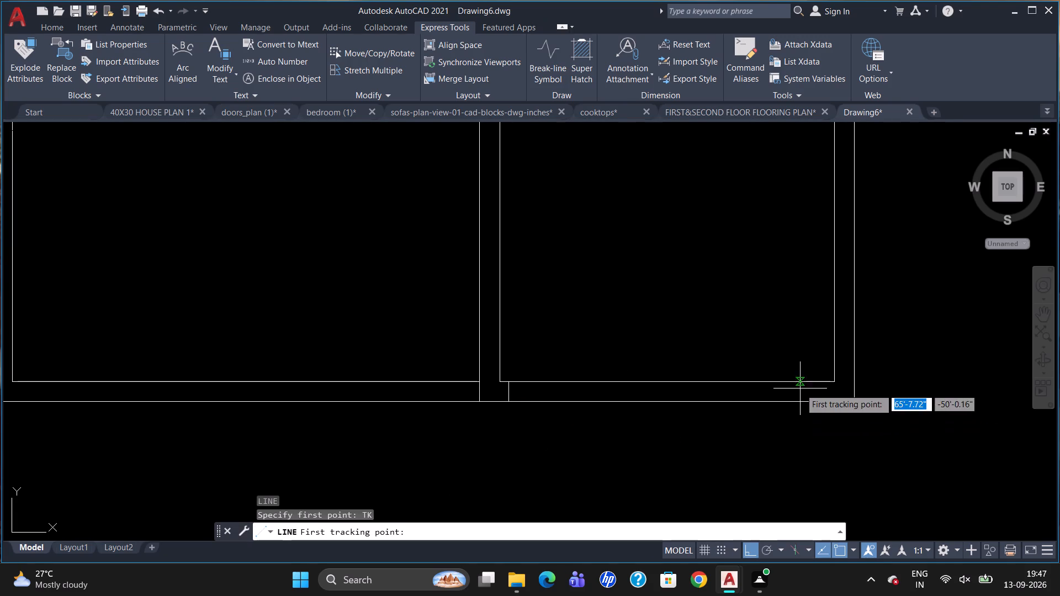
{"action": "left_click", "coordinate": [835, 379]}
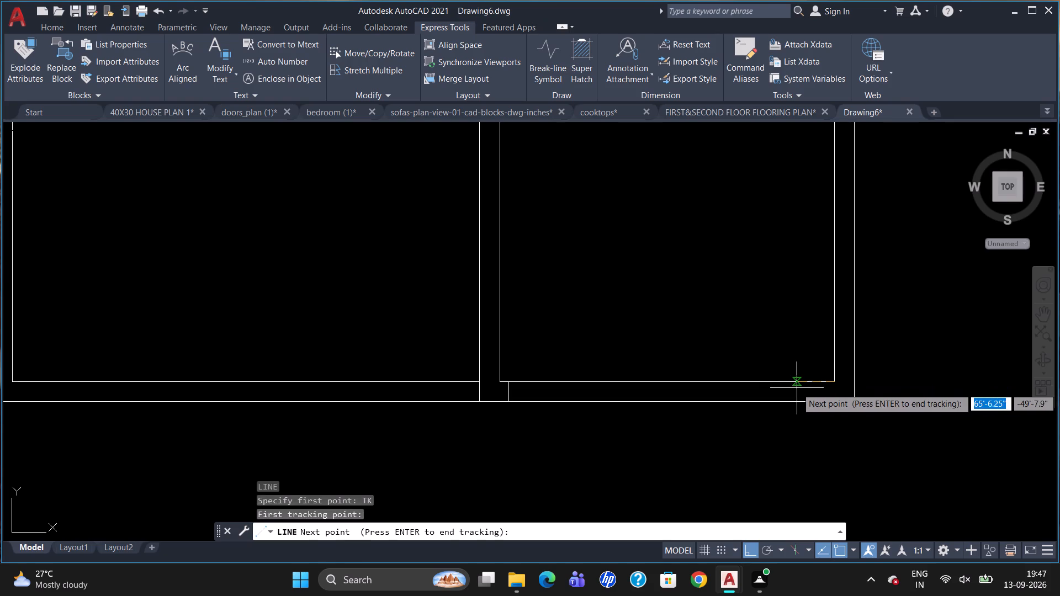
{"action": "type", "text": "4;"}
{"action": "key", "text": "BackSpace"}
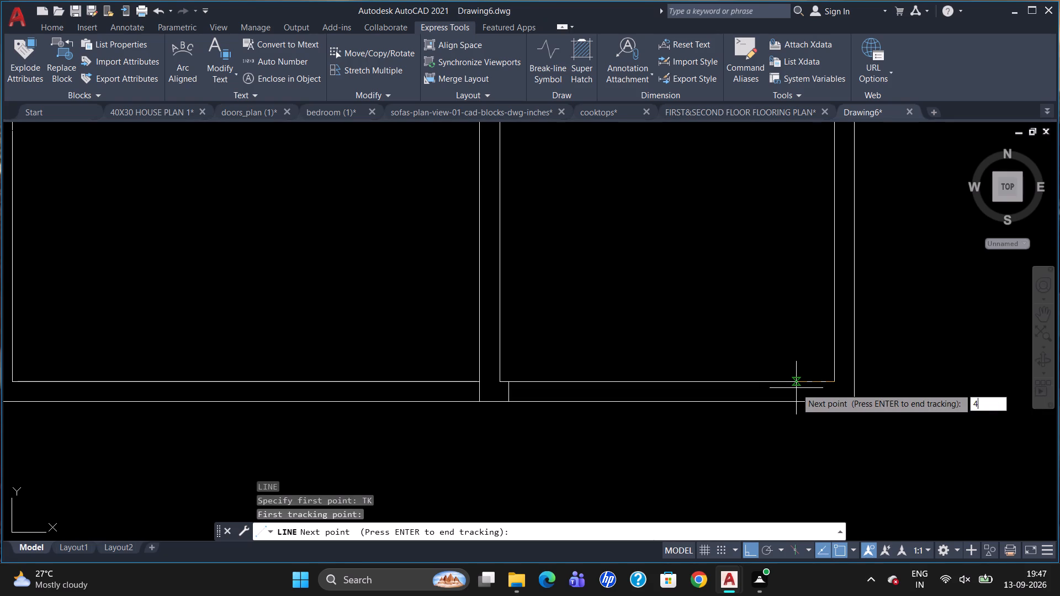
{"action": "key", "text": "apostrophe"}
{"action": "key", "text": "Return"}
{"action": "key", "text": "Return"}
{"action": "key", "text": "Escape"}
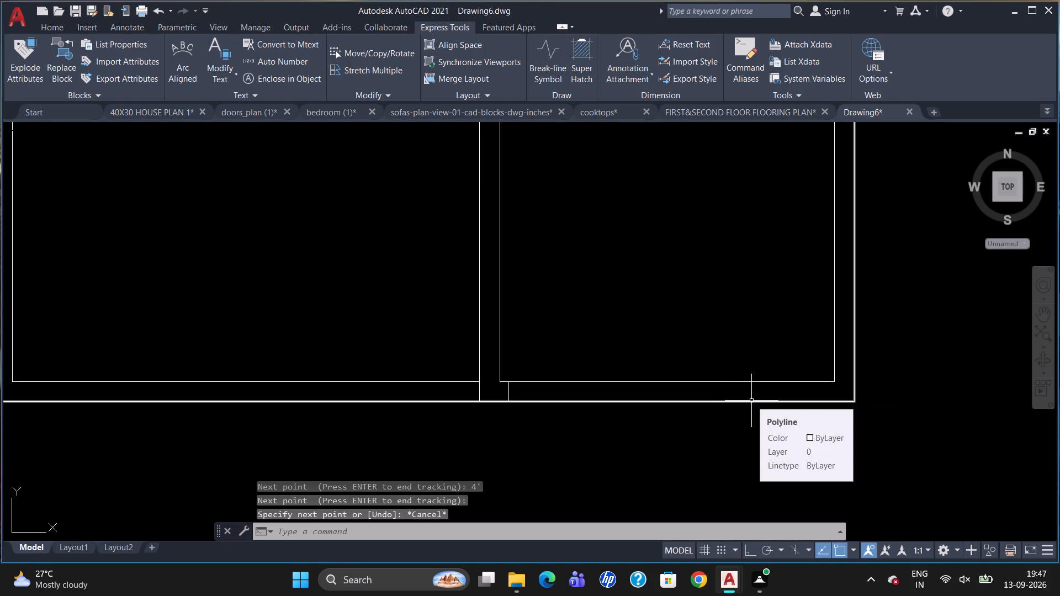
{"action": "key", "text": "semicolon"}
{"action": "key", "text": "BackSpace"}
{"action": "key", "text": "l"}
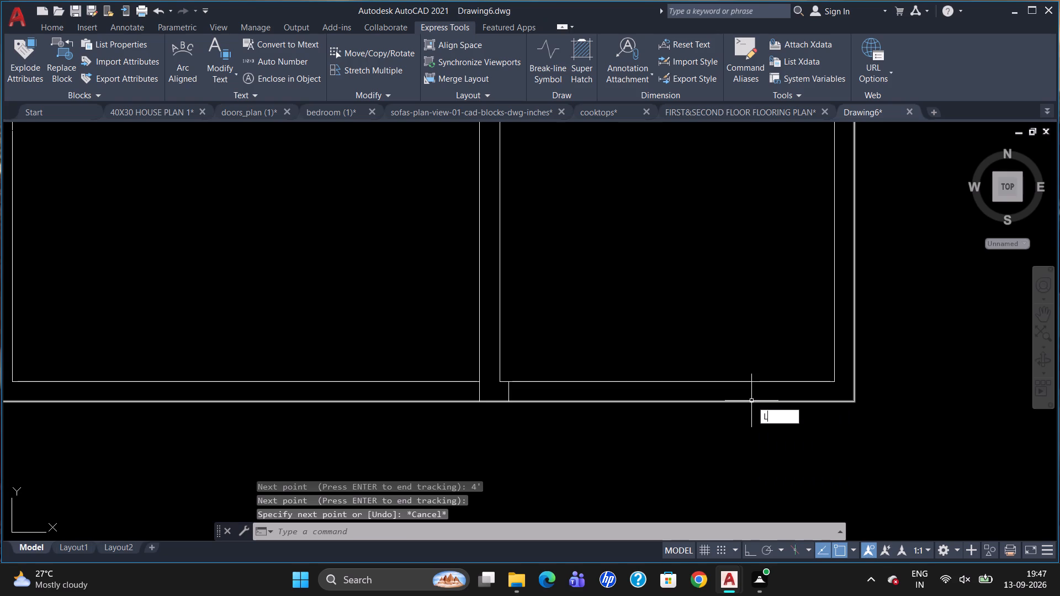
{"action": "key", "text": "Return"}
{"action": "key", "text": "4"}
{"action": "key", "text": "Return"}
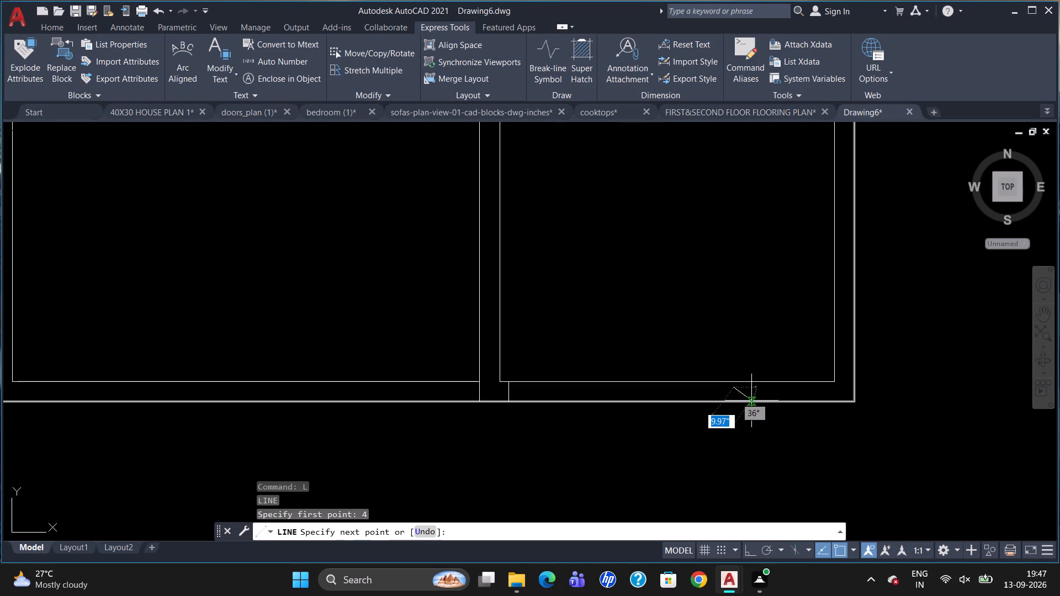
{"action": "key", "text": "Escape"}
Draw a line across the bottom exterior wall, 4" in from the right exterior wall's inner face.
{"action": "key", "text": "l"}
{"action": "key", "text": "Return"}
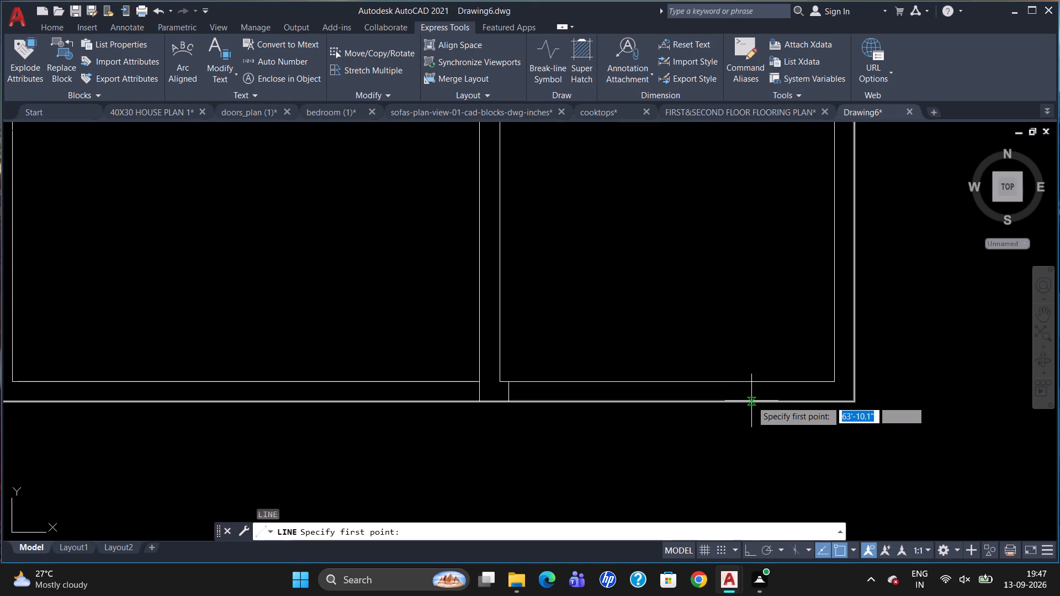
{"action": "key", "text": "t"}
{"action": "key", "text": "k"}
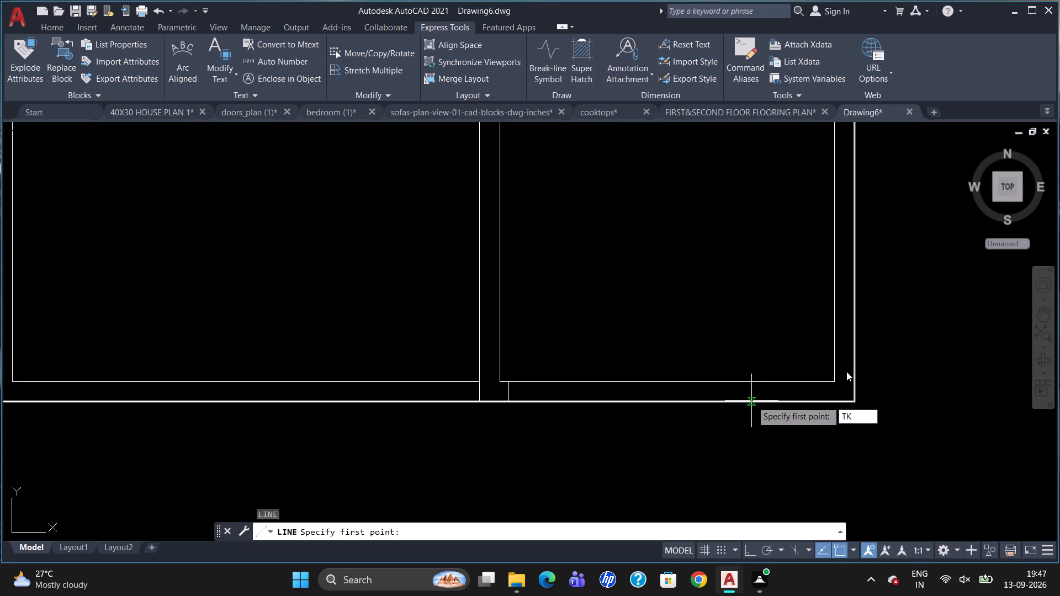
{"action": "key", "text": "Return"}
{"action": "left_click", "coordinate": [831, 380]}
{"action": "key", "text": "4"}
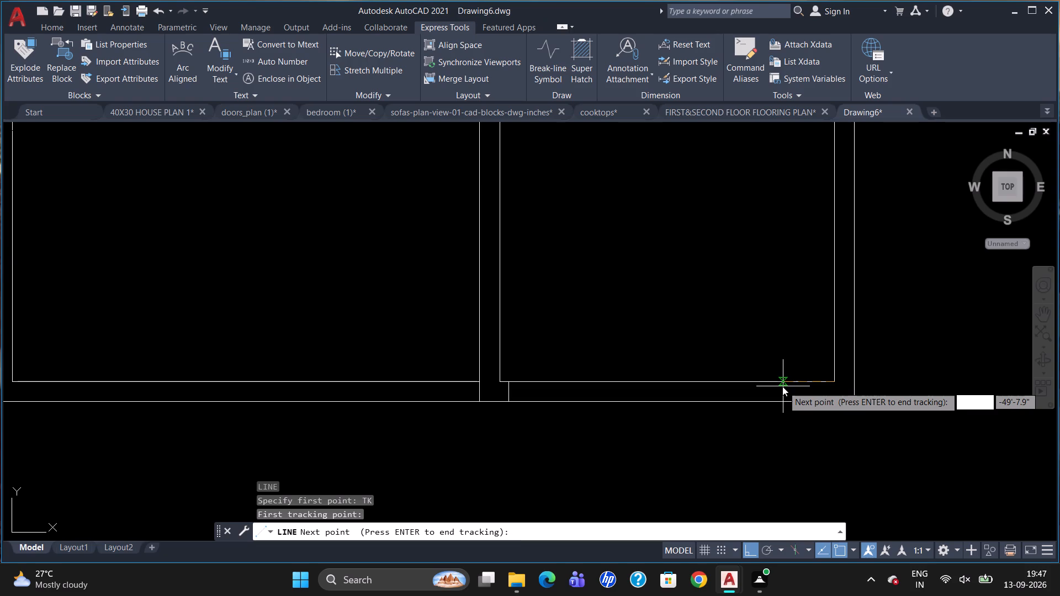
{"action": "key", "text": "shift+quotedbl"}
{"action": "key", "text": "Return"}
{"action": "key", "text": "Return"}
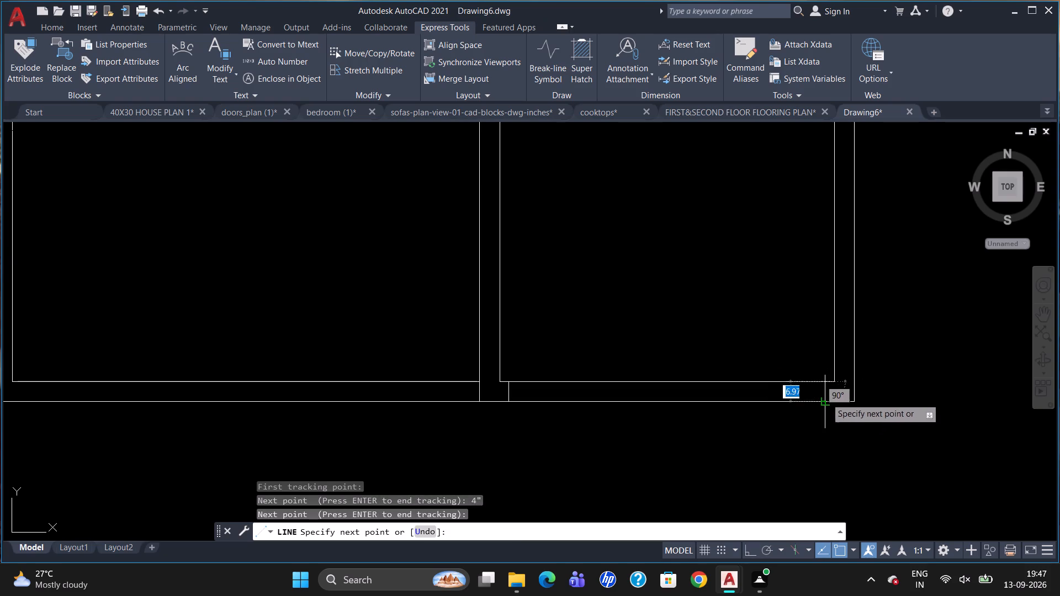
{"action": "left_click", "coordinate": [823, 405]}
{"action": "key", "text": "Escape"}
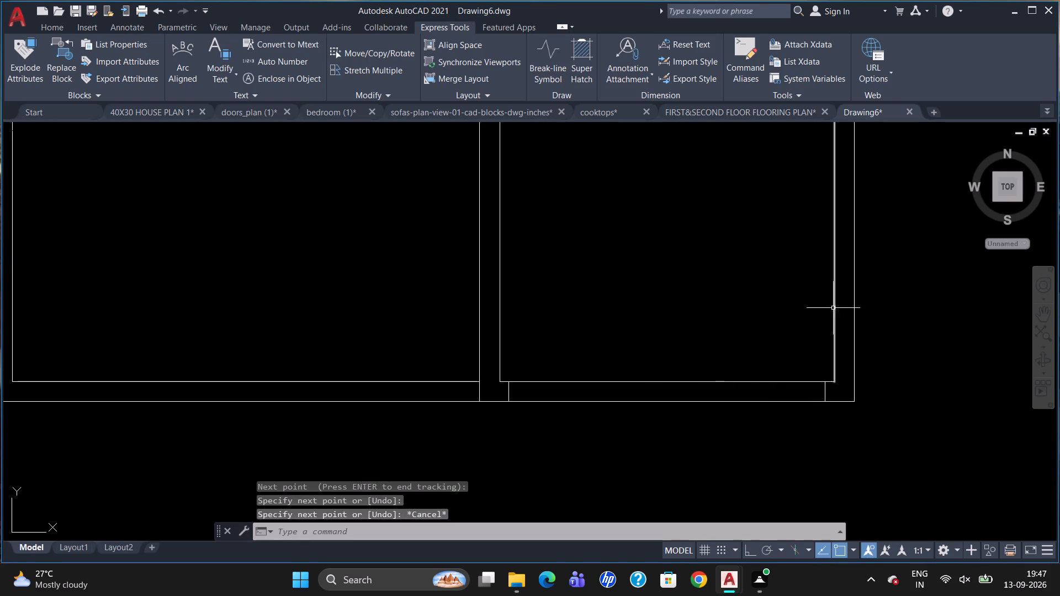
With Ortho on, draw a 5'1" vertical line up from the bottom wall's inner line, left of the middle vertical wall.
{"action": "scroll", "coordinate": [840, 313], "scroll_direction": "down", "scroll_amount": 2}
{"action": "scroll", "coordinate": [641, 298], "scroll_direction": "up", "scroll_amount": 1}
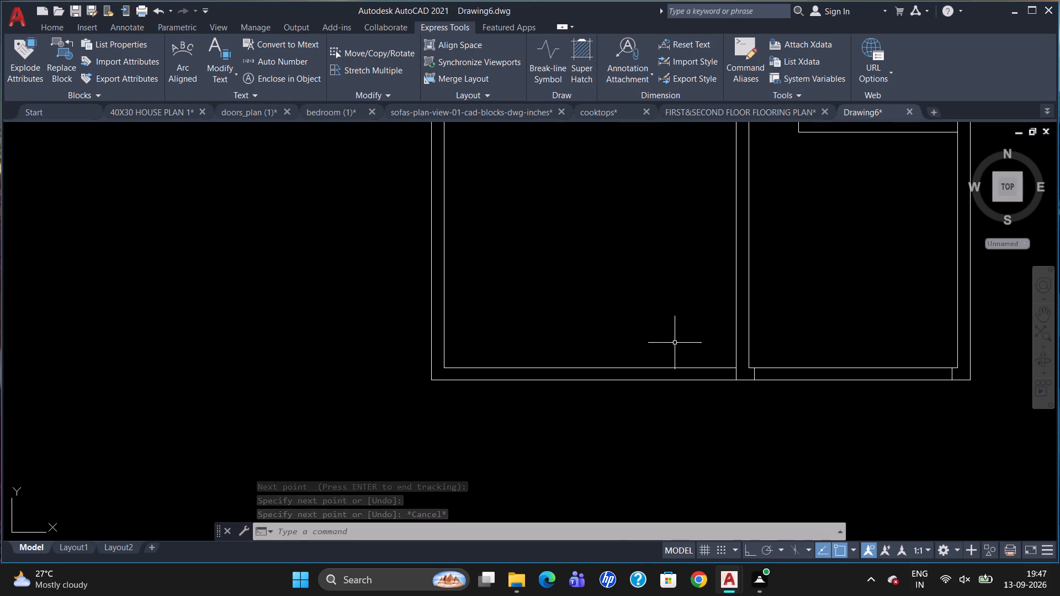
{"action": "scroll", "coordinate": [691, 360], "scroll_direction": "down", "scroll_amount": 1}
{"action": "scroll", "coordinate": [492, 293], "scroll_direction": "up", "scroll_amount": 1}
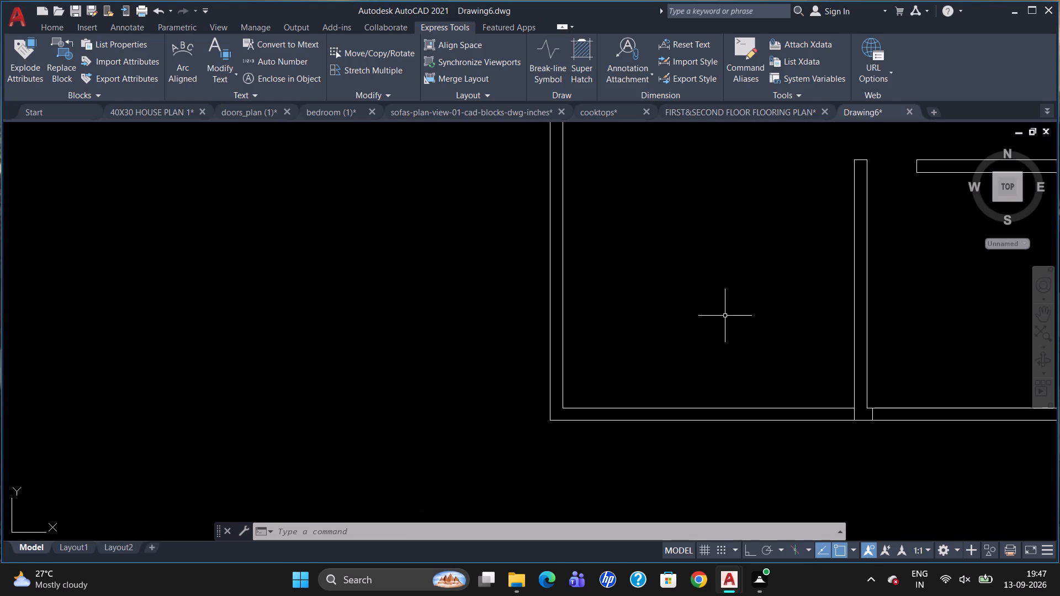
{"action": "scroll", "coordinate": [739, 340], "scroll_direction": "down", "scroll_amount": 1}
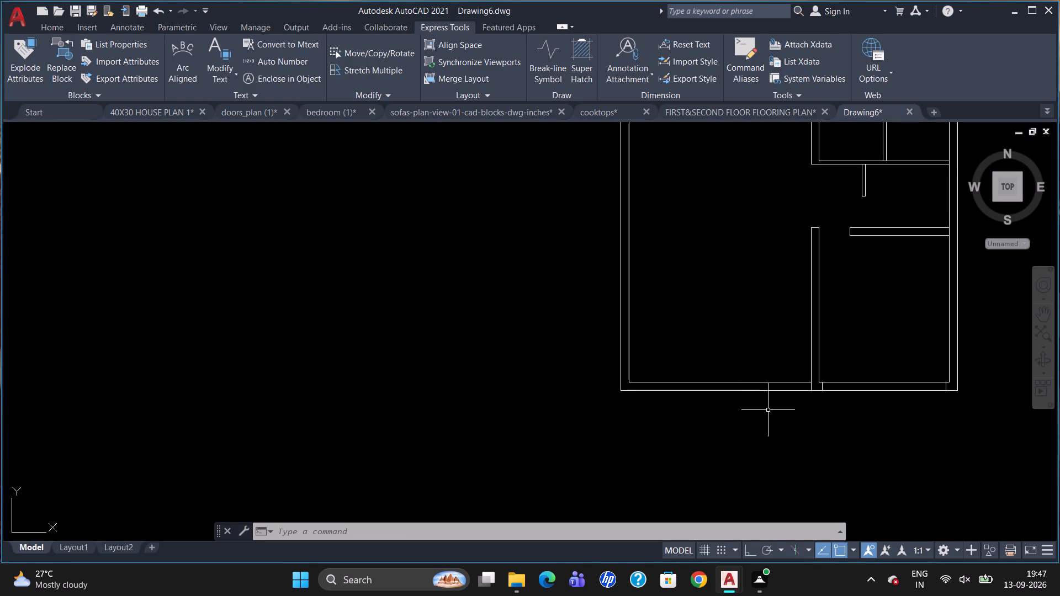
{"action": "key", "text": "l"}
{"action": "key", "text": "Return"}
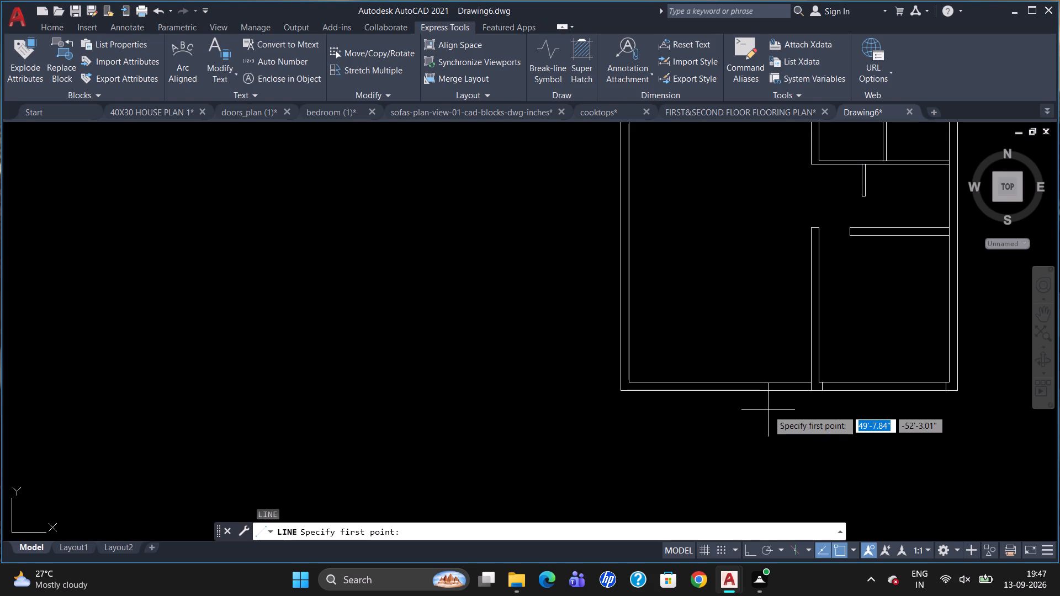
{"action": "left_click", "coordinate": [759, 382]}
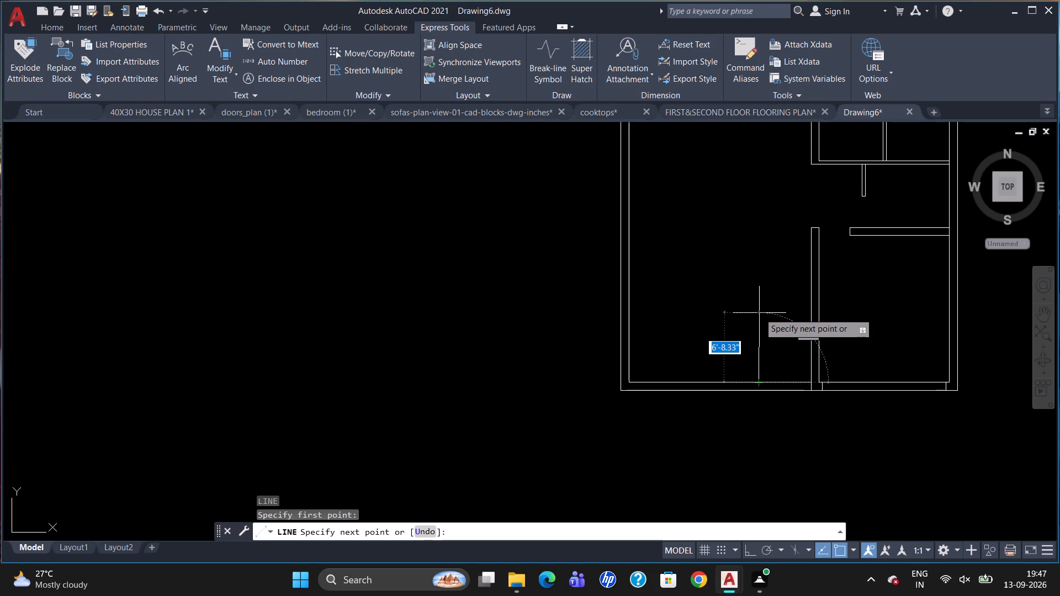
{"action": "scroll", "coordinate": [760, 315], "scroll_direction": "up", "scroll_amount": 2}
{"action": "scroll", "coordinate": [759, 316], "scroll_direction": "down", "scroll_amount": 3}
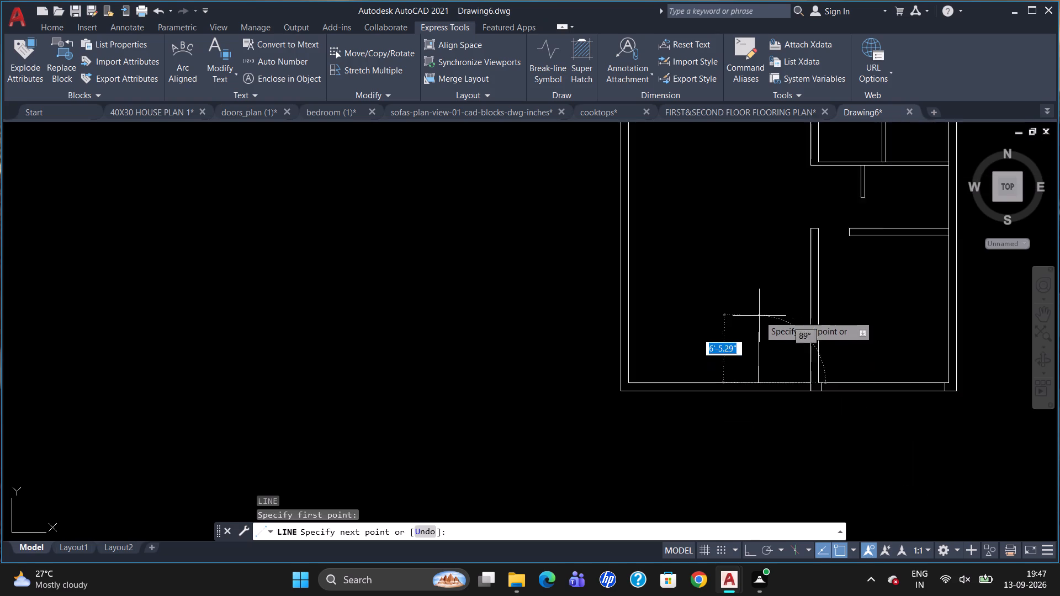
{"action": "left_click", "coordinate": [750, 550]}
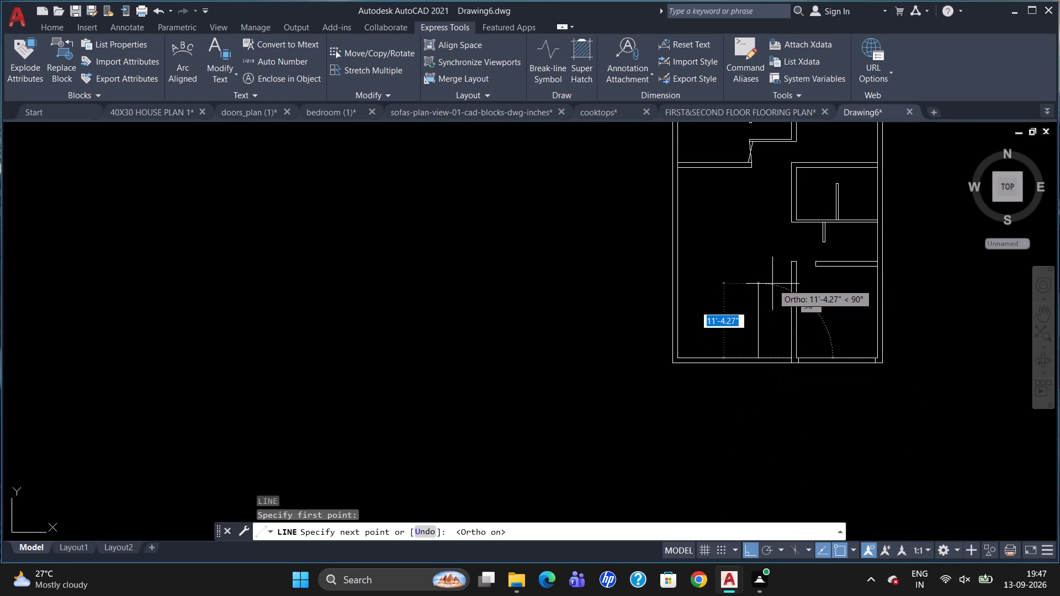
{"action": "type", "text": "5'"}
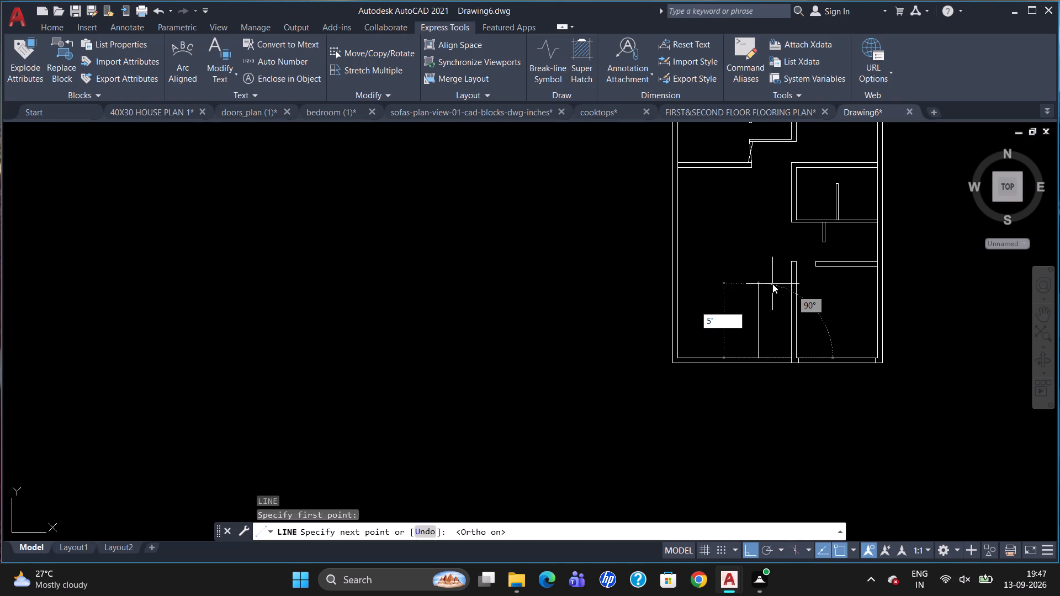
{"action": "key", "text": "1"}
{"action": "key", "text": "shift+quotedbl"}
{"action": "key", "text": "Return"}
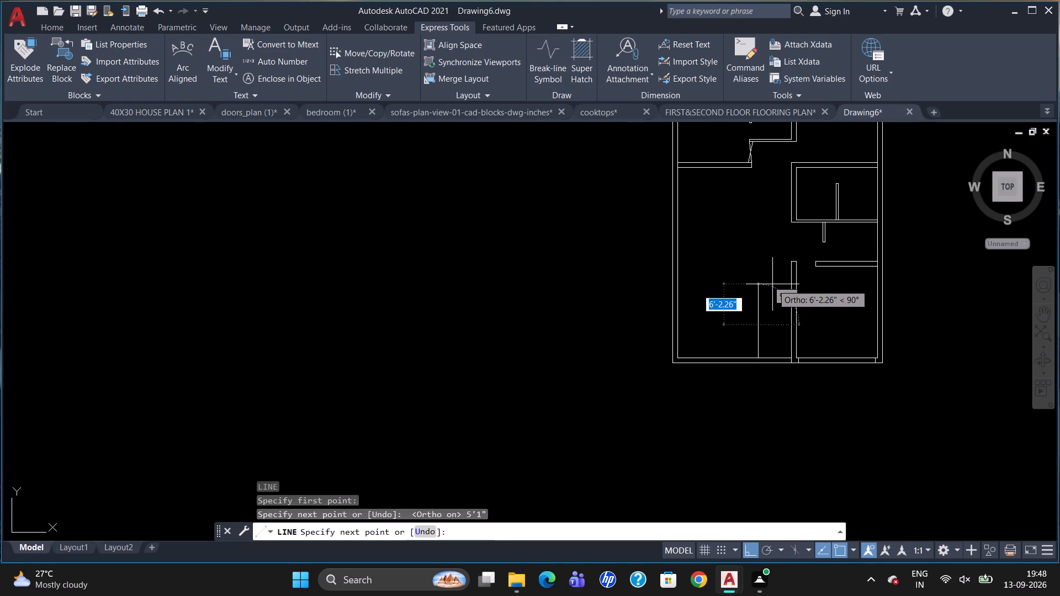
{"action": "key", "text": "Escape"}
Offset the 5'1" vertical line 9" to its left to form the second face of the short wall.
{"action": "scroll", "coordinate": [780, 370], "scroll_direction": "up", "scroll_amount": 3}
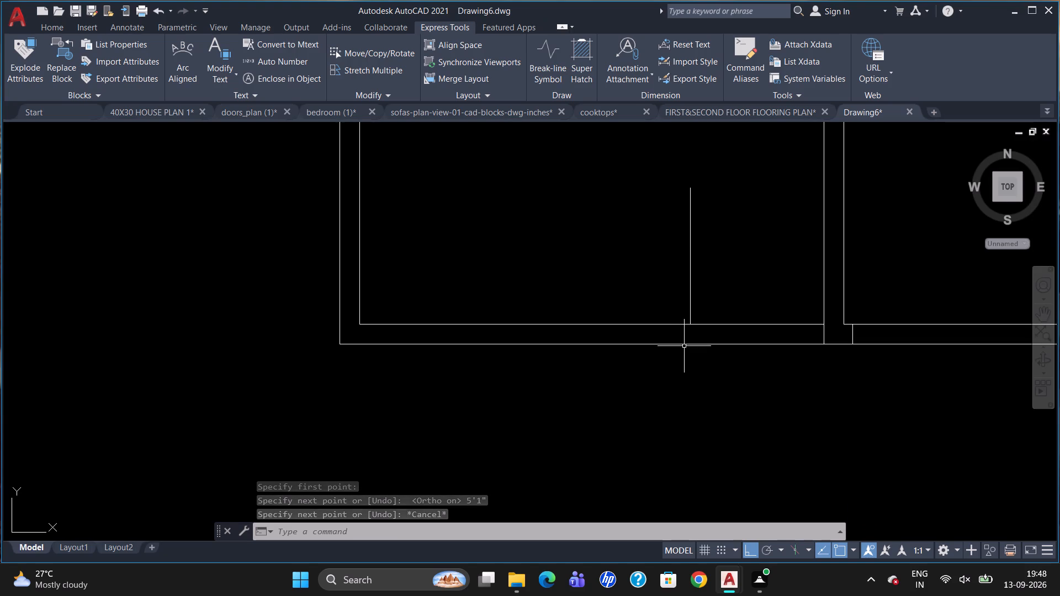
{"action": "key", "text": "o"}
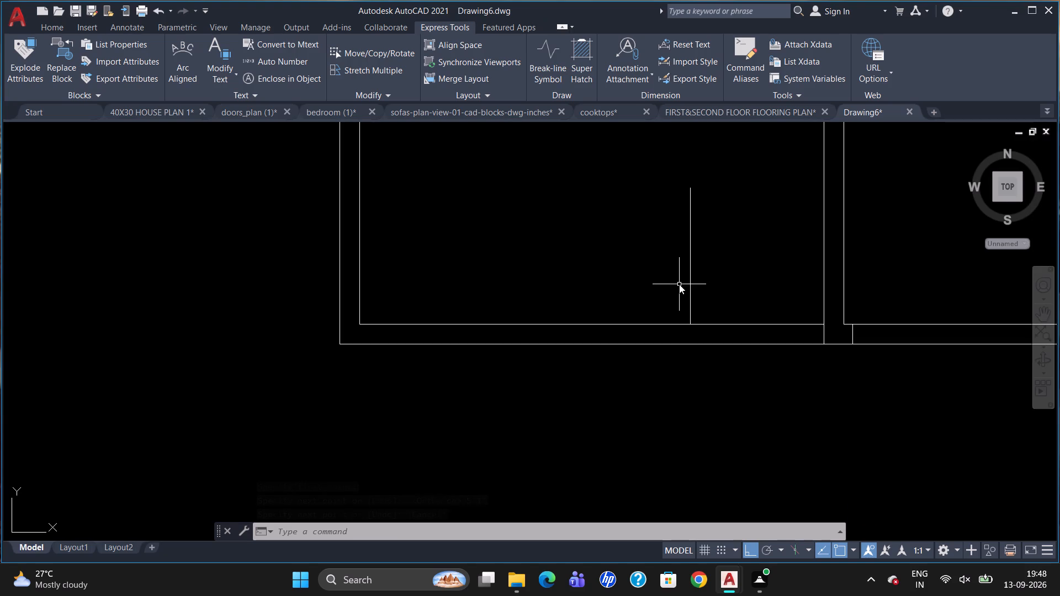
{"action": "key", "text": "Return"}
{"action": "key", "text": "9"}
{"action": "key", "text": "Return"}
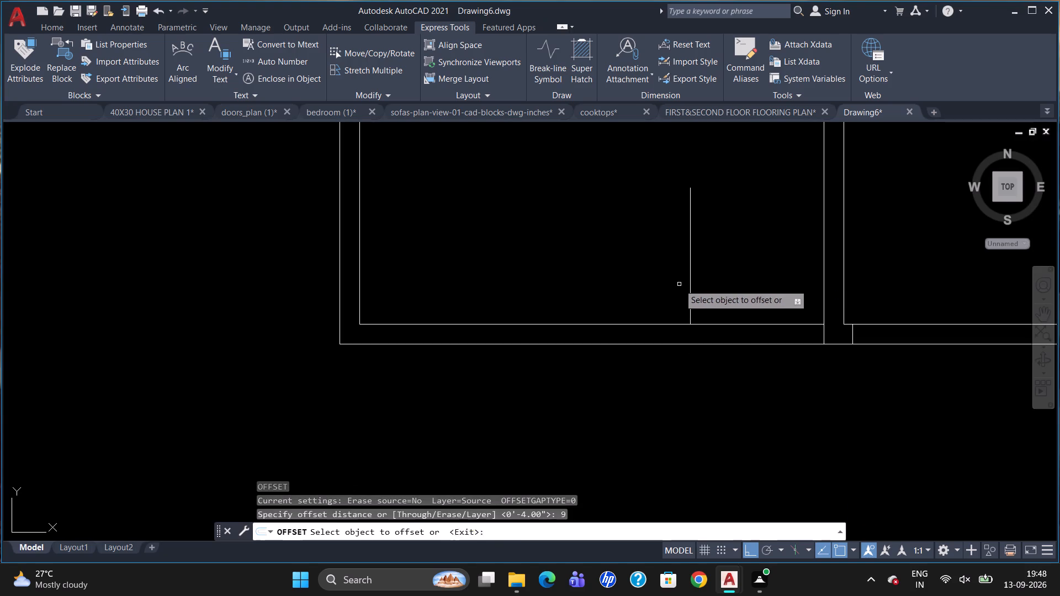
{"action": "left_click", "coordinate": [690, 289]}
{"action": "left_click", "coordinate": [655, 305]}
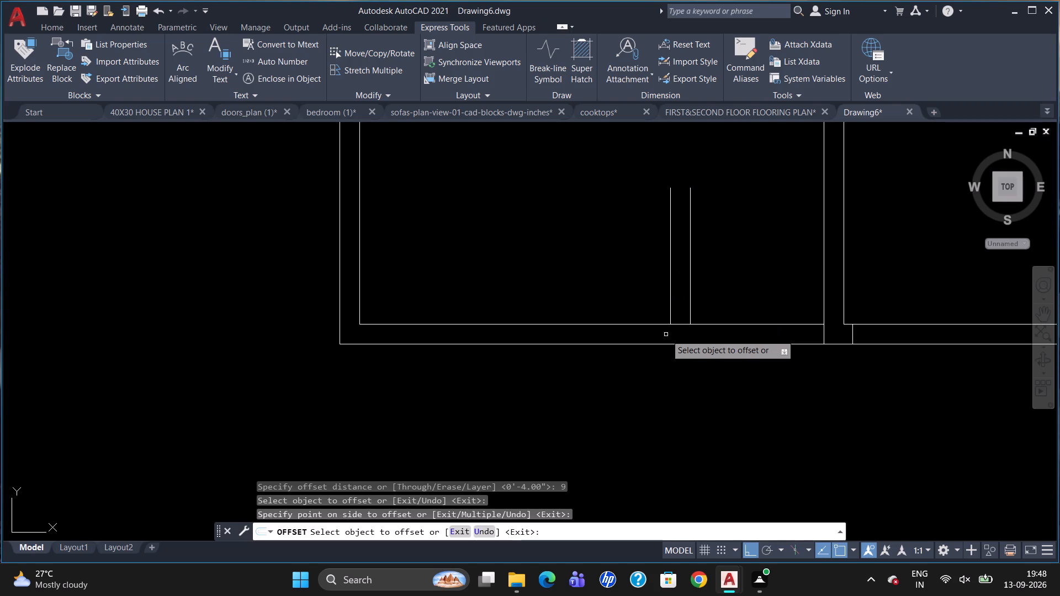
{"action": "key", "text": "Escape"}
Extend the short wall's left line down to the outer line of the bottom exterior wall.
{"action": "type", "text": "EX"}
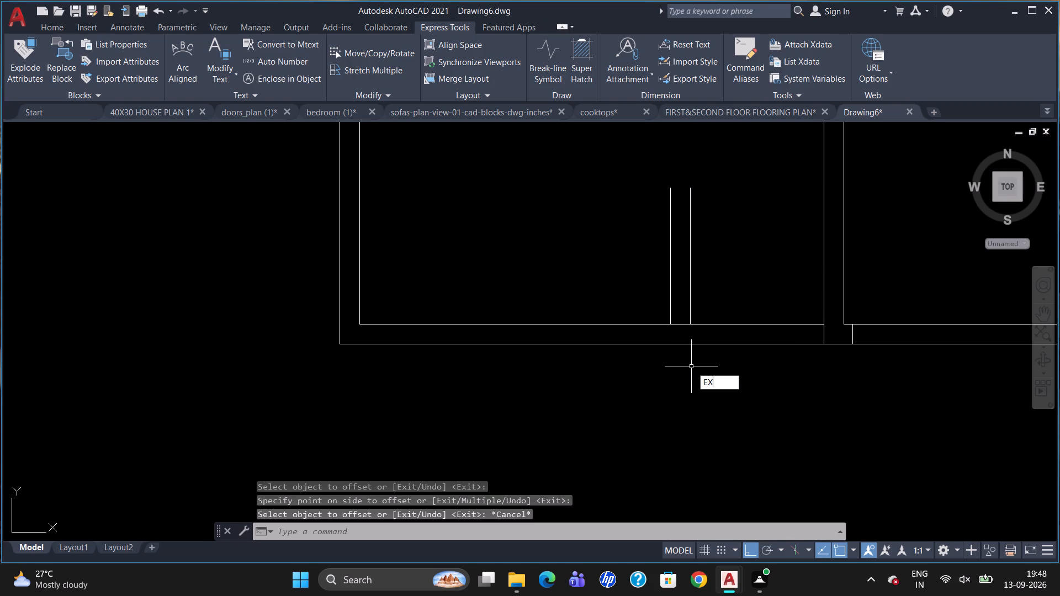
{"action": "key", "text": "Return"}
{"action": "left_click", "coordinate": [690, 344]}
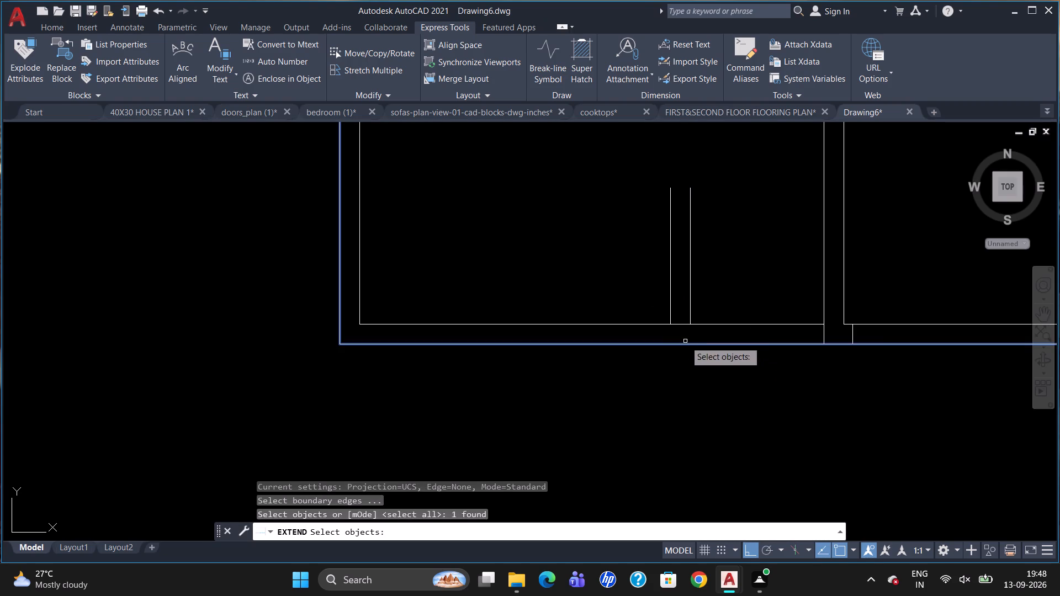
{"action": "key", "text": "Return"}
{"action": "left_click", "coordinate": [670, 310]}
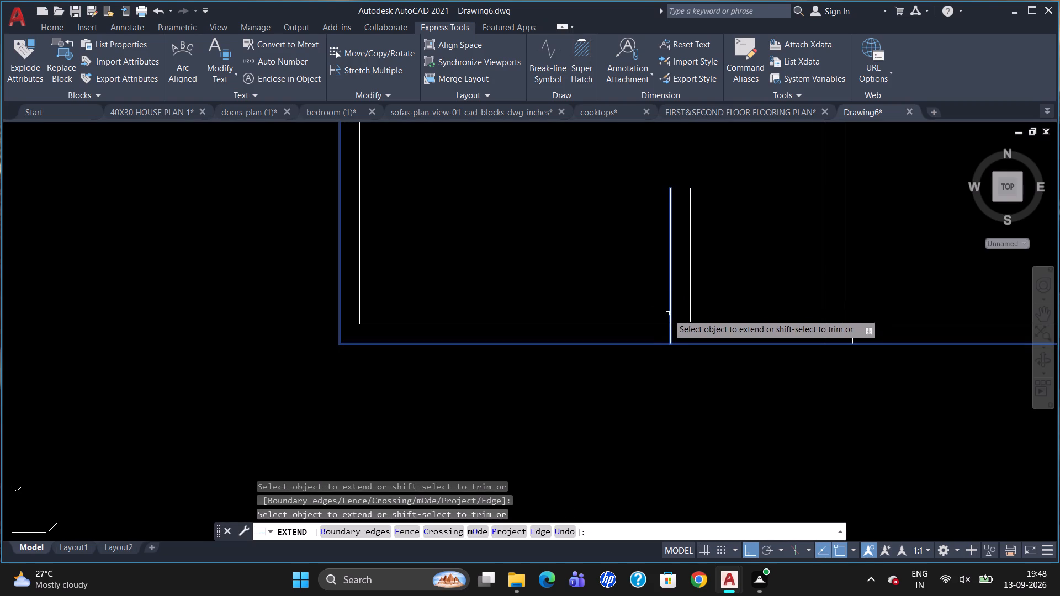
{"action": "key", "text": "Escape"}
Trim the bottom wall's inner line between the two lines of the short vertical wall.
{"action": "key", "text": "r"}
{"action": "key", "text": "BackSpace"}
{"action": "type", "text": "TR"}
{"action": "key", "text": "Return"}
{"action": "key", "text": "Return"}
{"action": "left_click", "coordinate": [676, 327]}
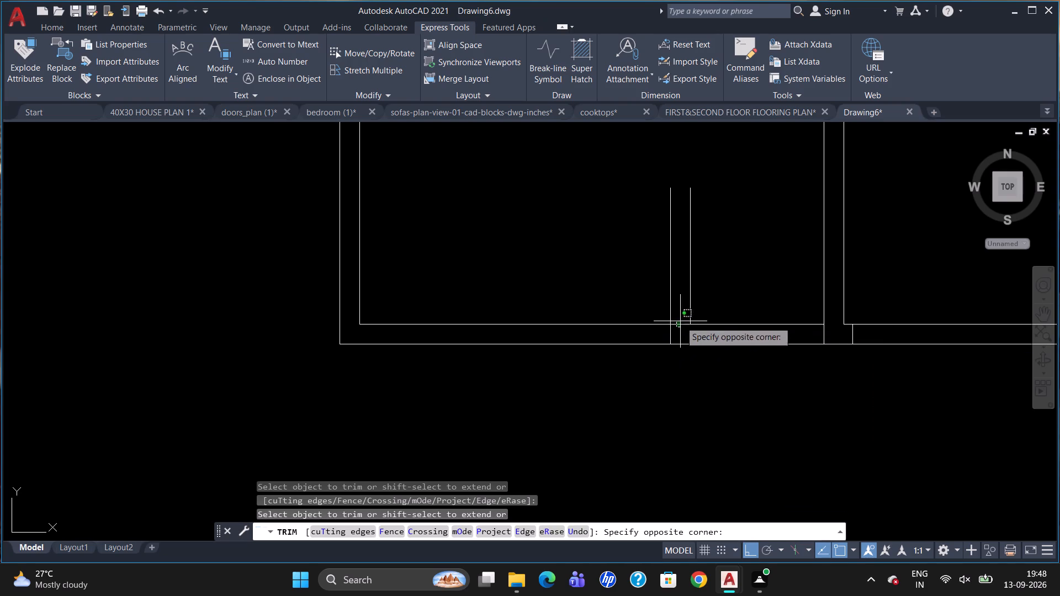
{"action": "left_click", "coordinate": [680, 321]}
{"action": "key", "text": "Escape"}
Draw a horizontal line from the top of the short wall's right line to the left exterior wall's inner face.
{"action": "scroll", "coordinate": [696, 392], "scroll_direction": "down", "scroll_amount": 1}
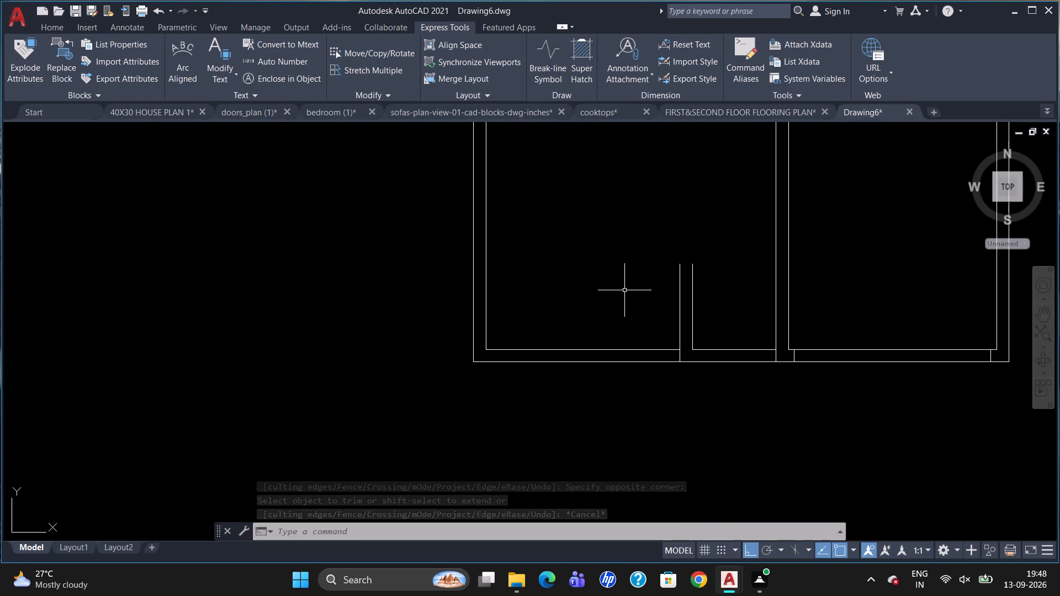
{"action": "key", "text": "l"}
{"action": "key", "text": "Return"}
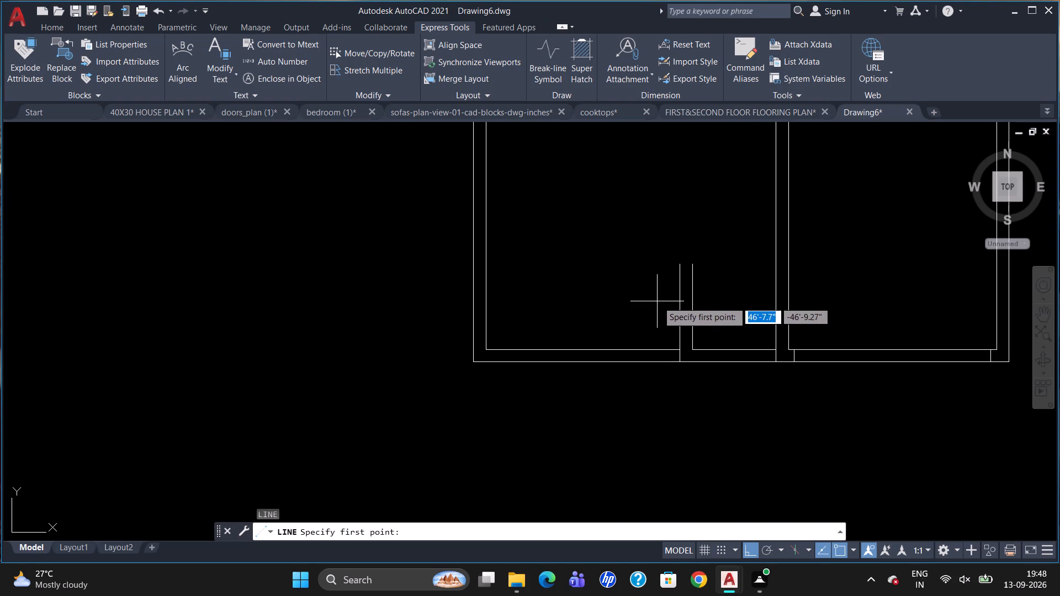
{"action": "left_click", "coordinate": [694, 268]}
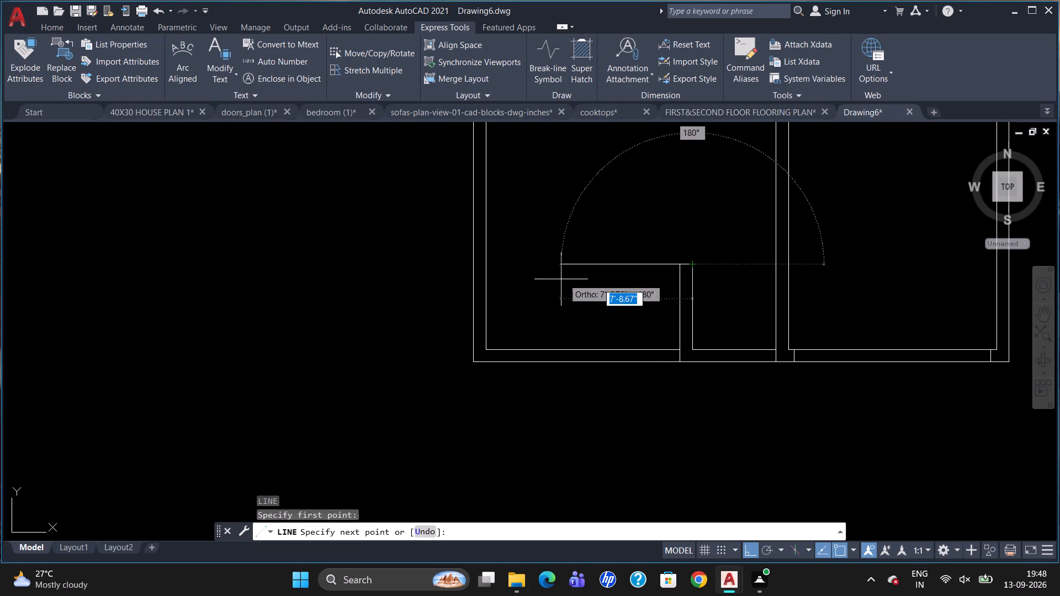
{"action": "left_click", "coordinate": [483, 265]}
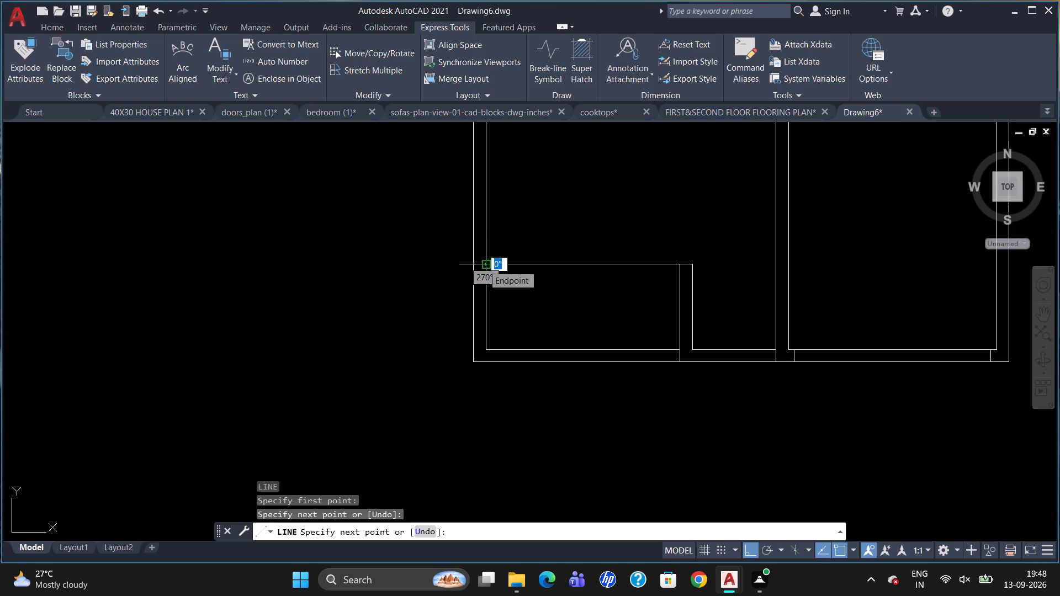
{"action": "key", "text": "Escape"}
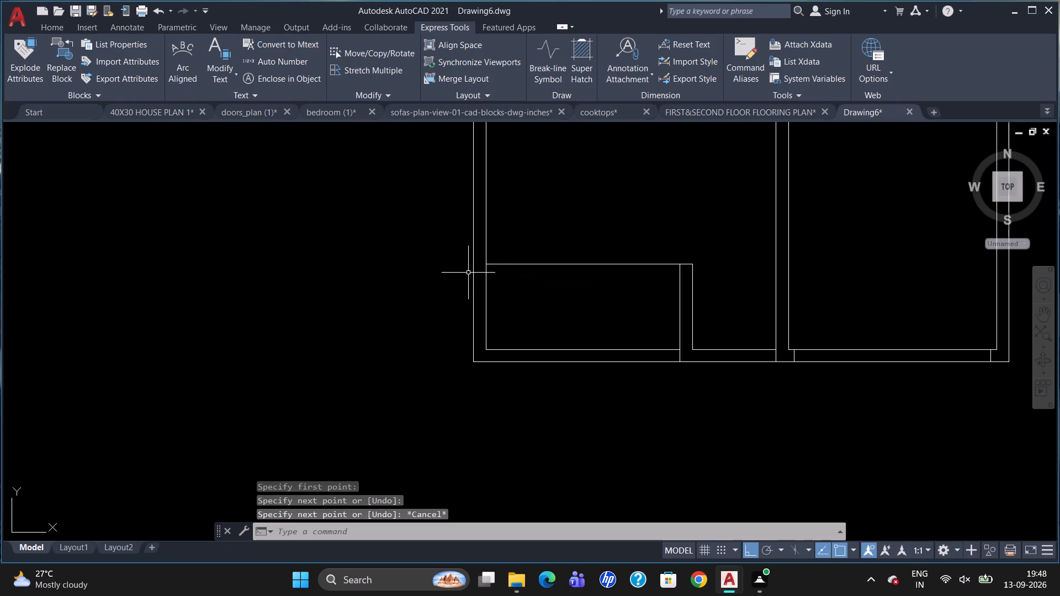
Draw a horizontal line from the top of the short wall's right line to the middle vertical wall's left face.
{"action": "key", "text": "l"}
{"action": "key", "text": "Return"}
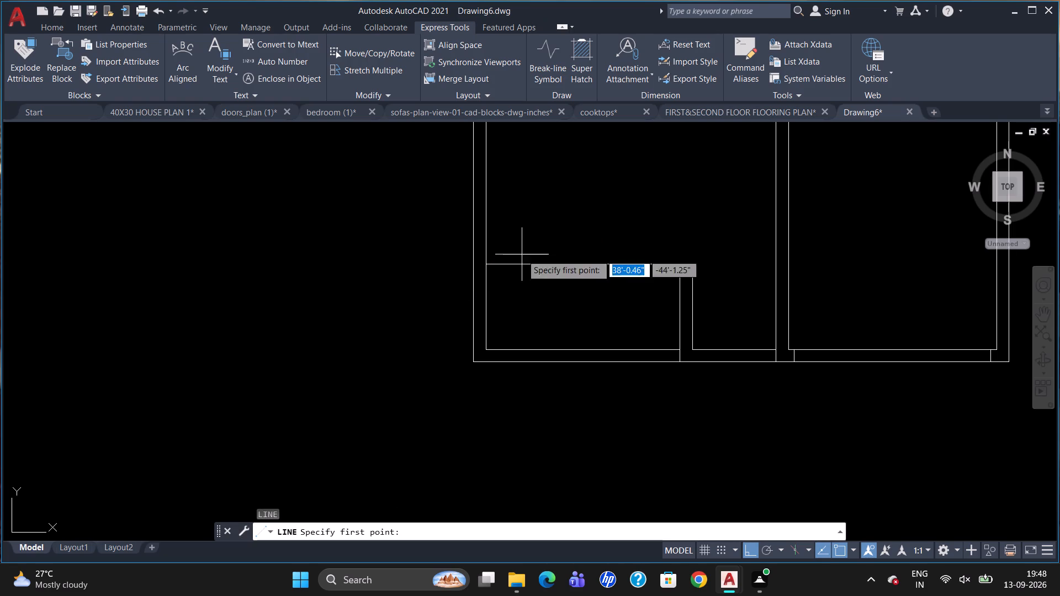
{"action": "left_click", "coordinate": [696, 264]}
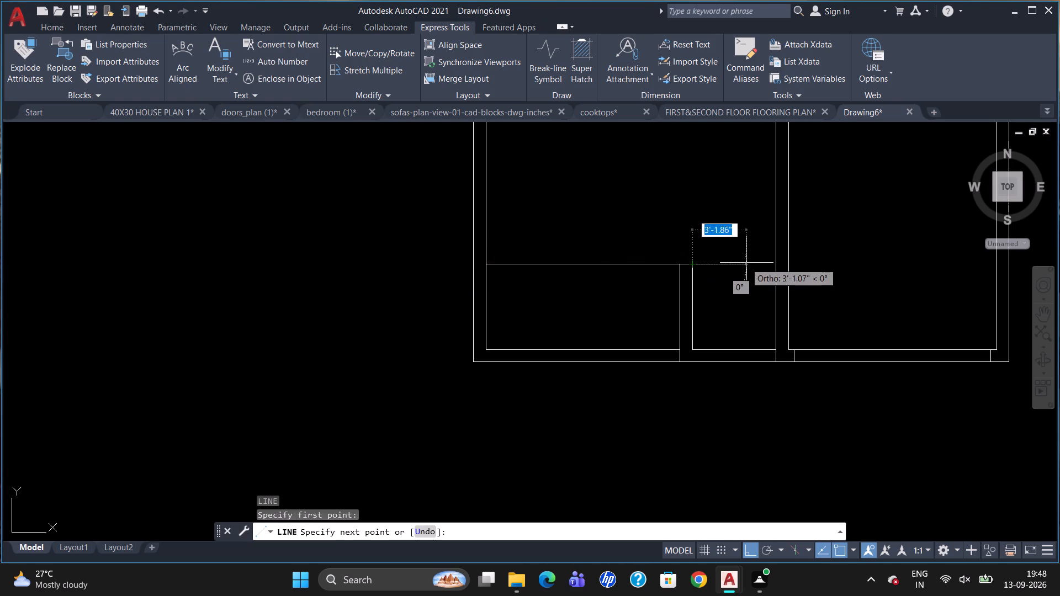
{"action": "left_click", "coordinate": [776, 262]}
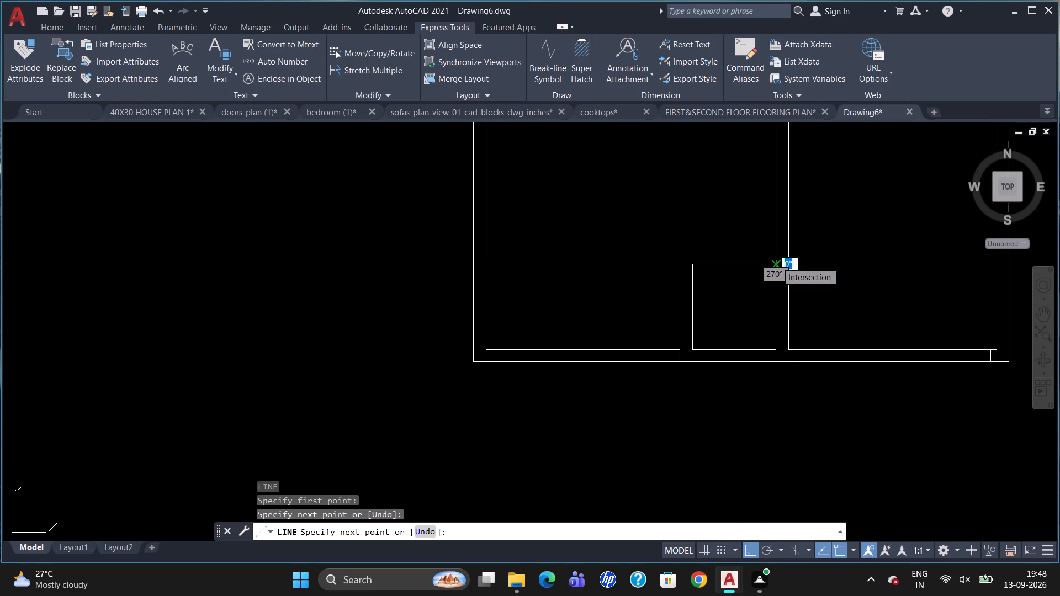
{"action": "key", "text": "Escape"}
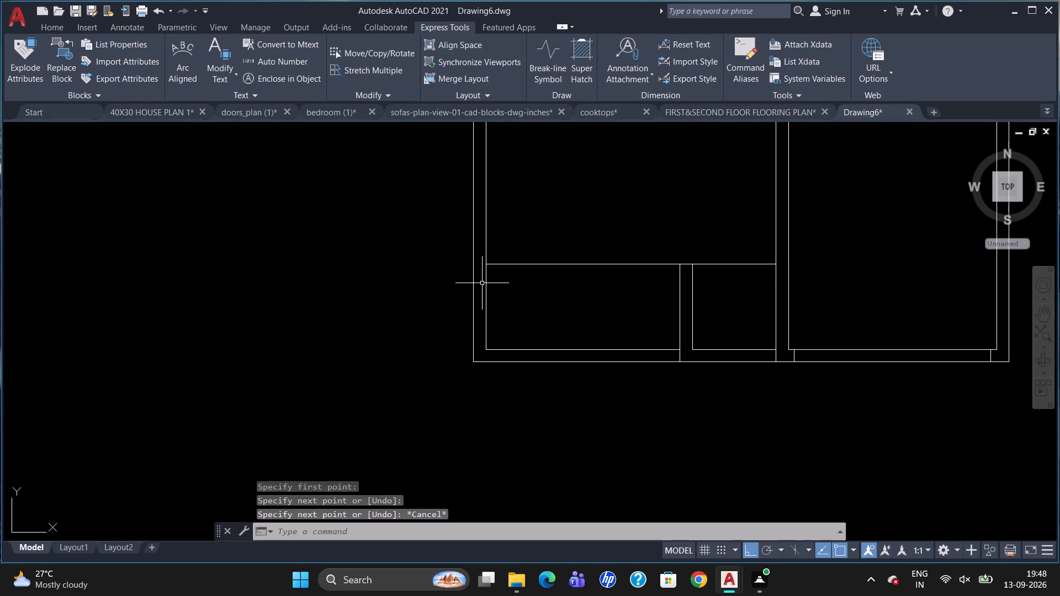
Draw a 9" line across the left exterior wall, continuing the new horizontal line to the outer face.
{"action": "key", "text": "l"}
{"action": "key", "text": "Return"}
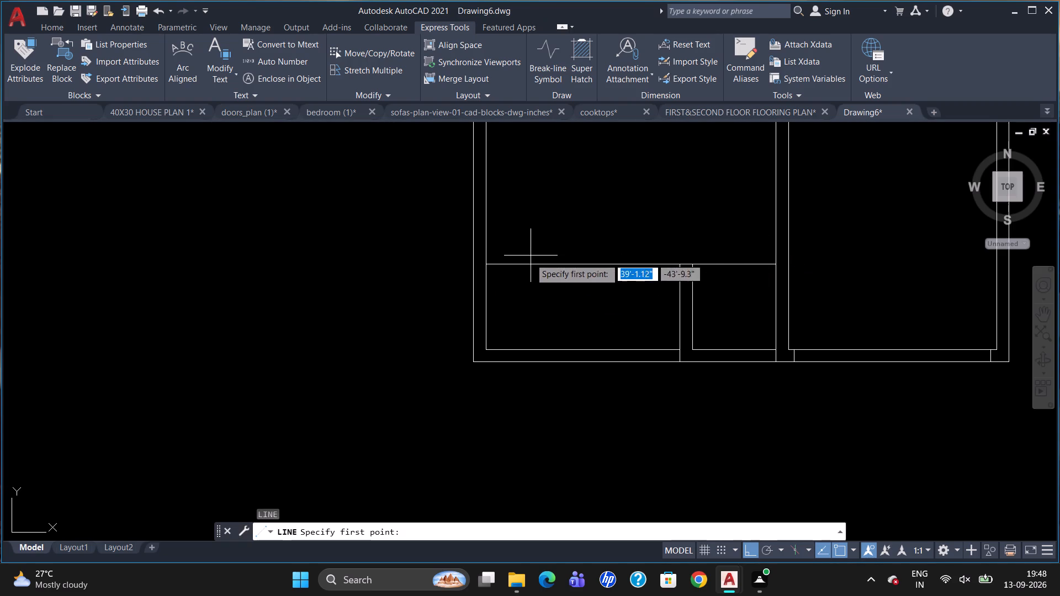
{"action": "left_click", "coordinate": [486, 269]}
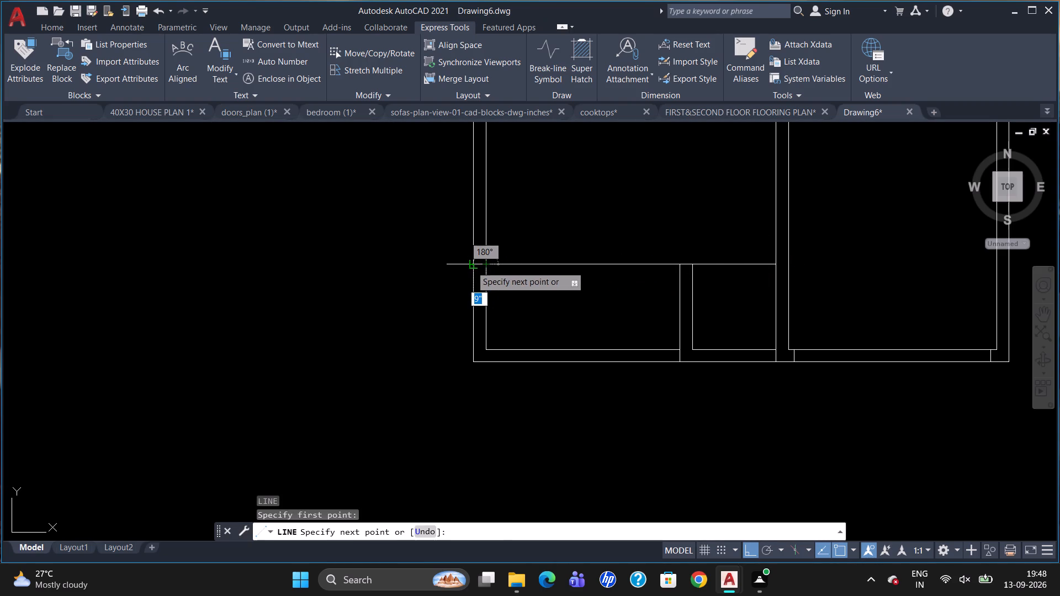
{"action": "left_click", "coordinate": [471, 266]}
{"action": "key", "text": "Escape"}
Join the three collinear horizontal segments above the short wall into one line.
{"action": "left_click", "coordinate": [479, 264]}
{"action": "left_click", "coordinate": [511, 265]}
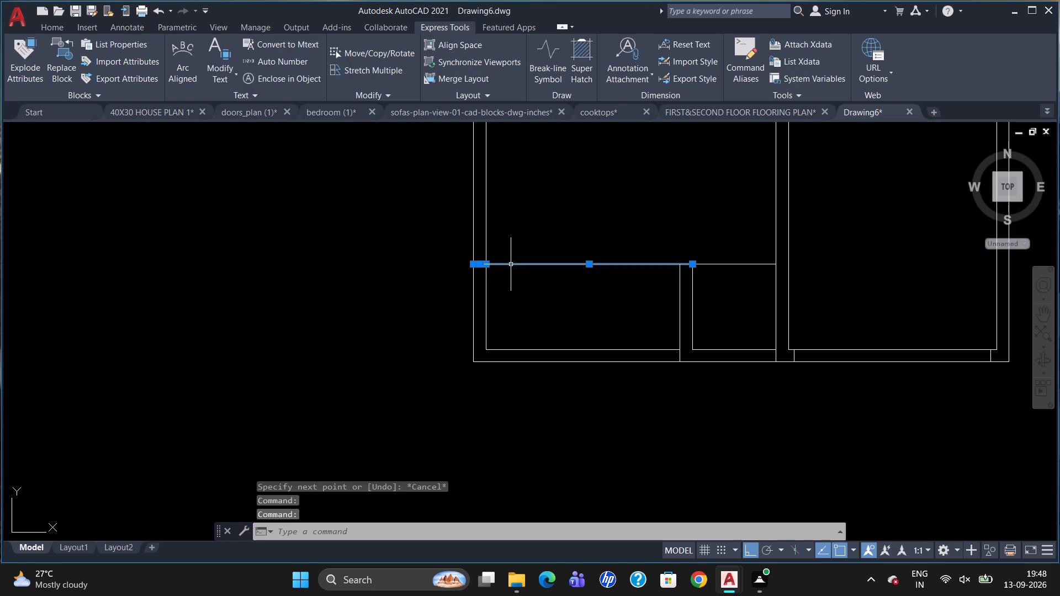
{"action": "left_click", "coordinate": [722, 262]}
{"action": "left_click", "coordinate": [722, 265]}
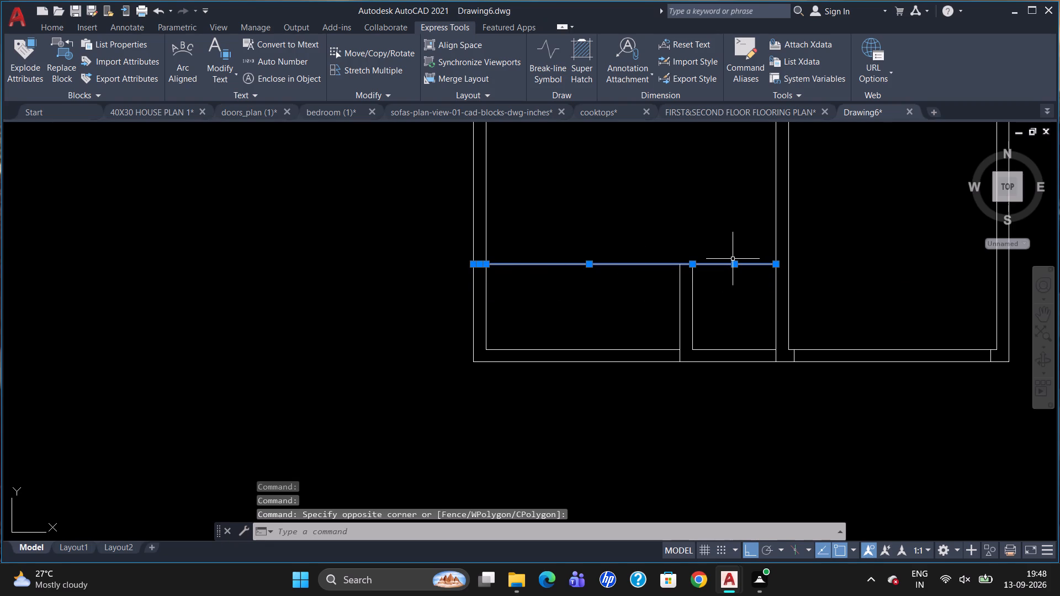
{"action": "key", "text": "j"}
{"action": "key", "text": "Return"}
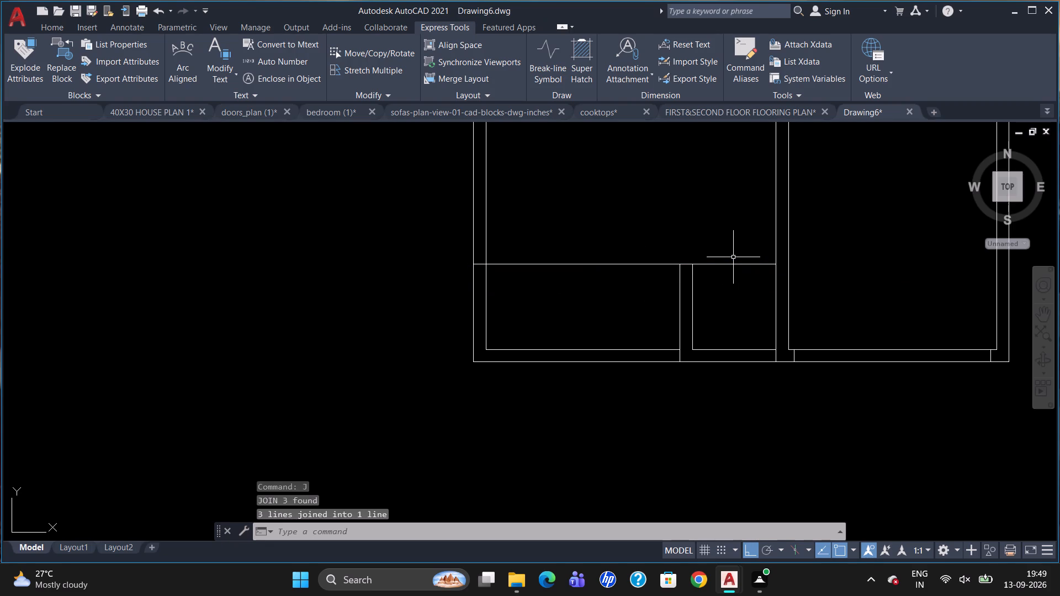
Offset the joined horizontal line 9" upward to form the second face of the wall.
{"action": "key", "text": "o"}
{"action": "key", "text": "Return"}
{"action": "key", "text": "9"}
{"action": "key", "text": "Return"}
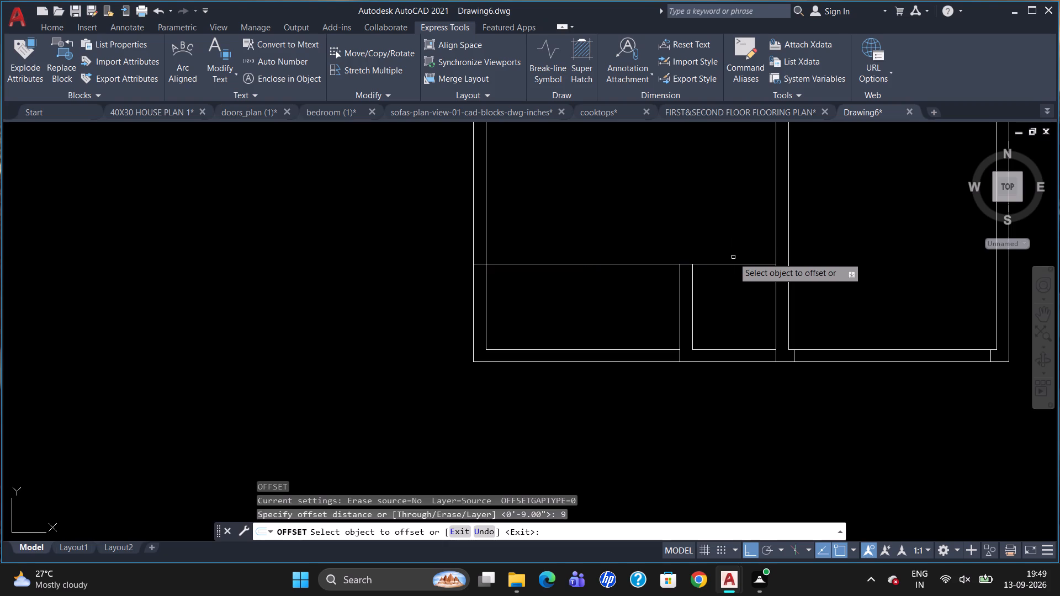
{"action": "left_click", "coordinate": [736, 265]}
{"action": "left_click", "coordinate": [737, 249]}
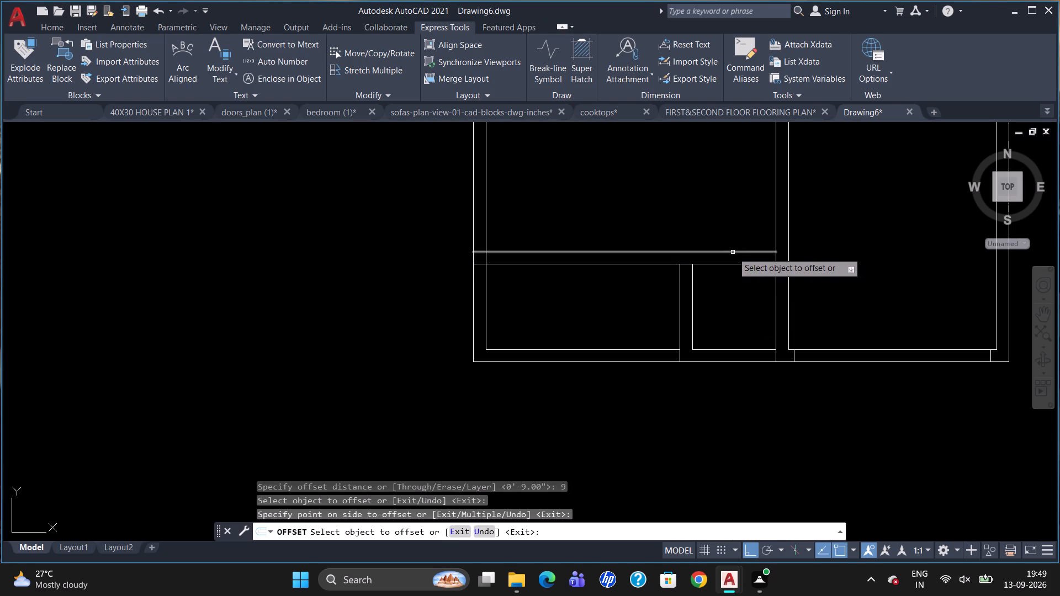
{"action": "key", "text": "Escape"}
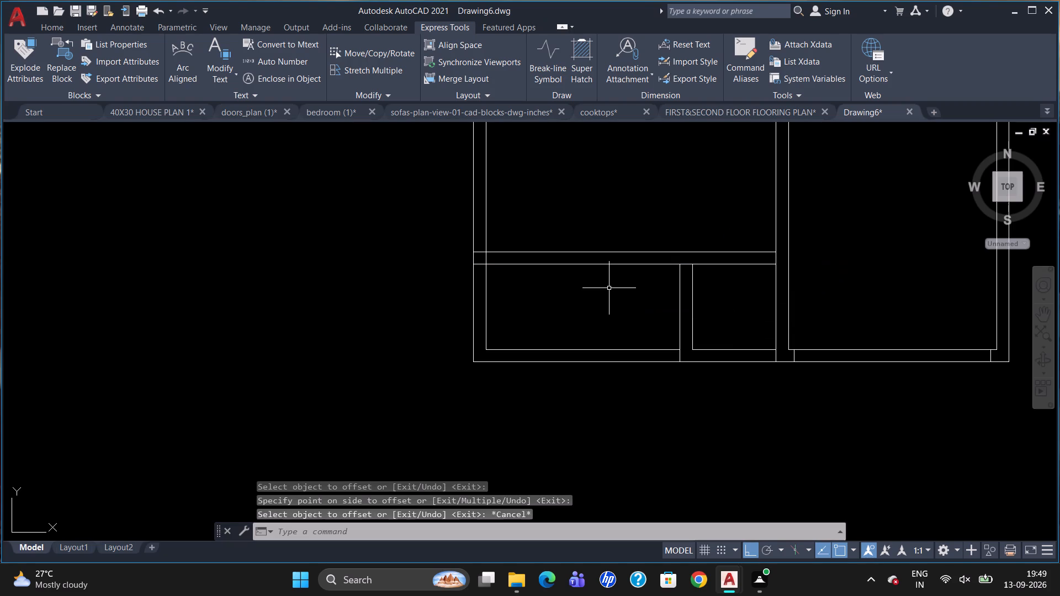
Trim the new horizontal wall's junction with the left exterior wall, removing the inner line between its faces and the upper line's stub.
{"action": "type", "text": "TR"}
{"action": "key", "text": "Return"}
{"action": "key", "text": "Return"}
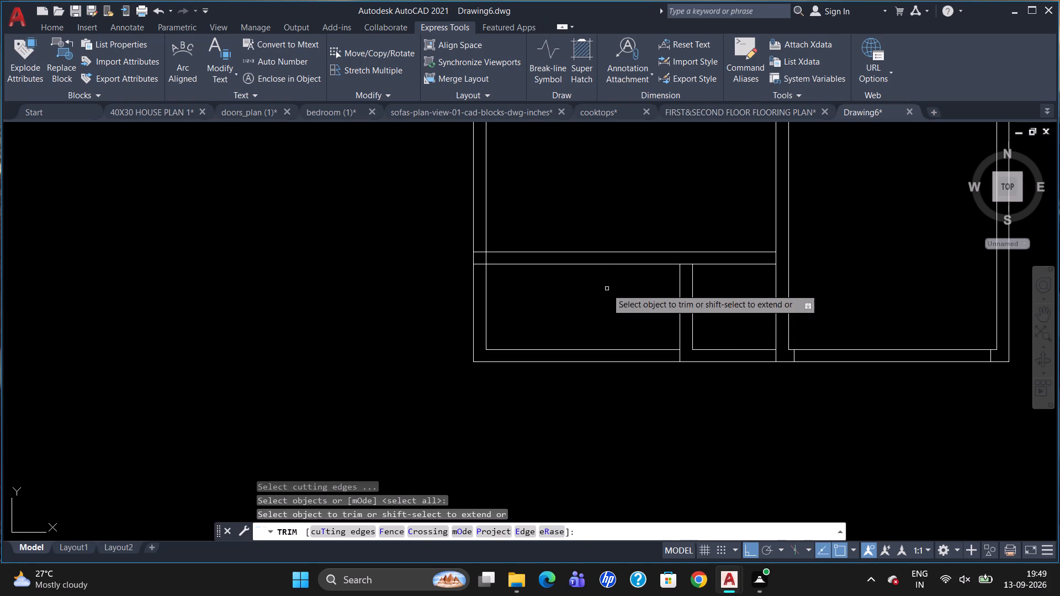
{"action": "left_click", "coordinate": [486, 258]}
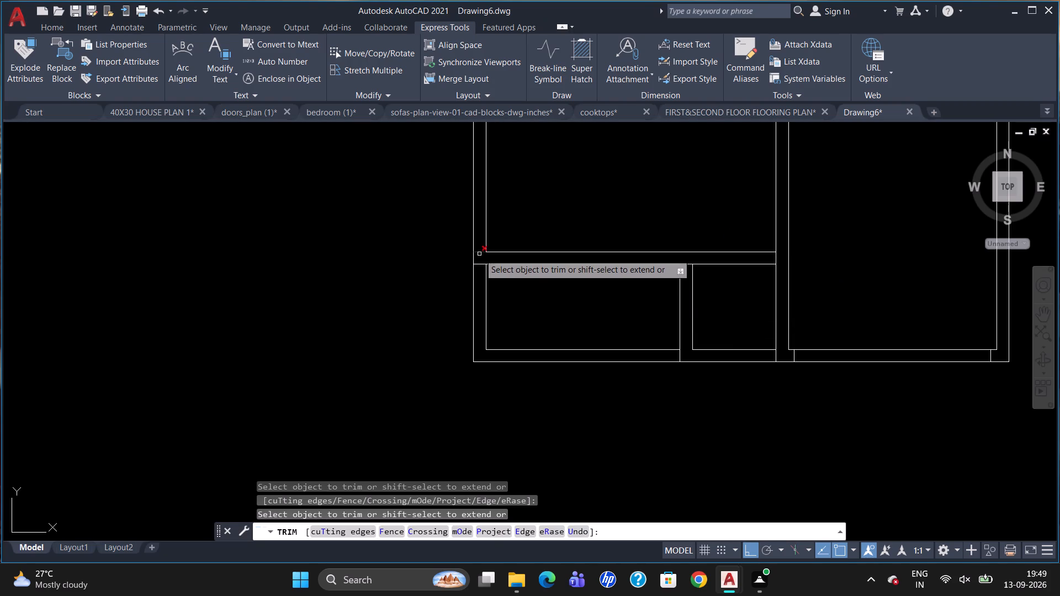
{"action": "left_click", "coordinate": [479, 254]}
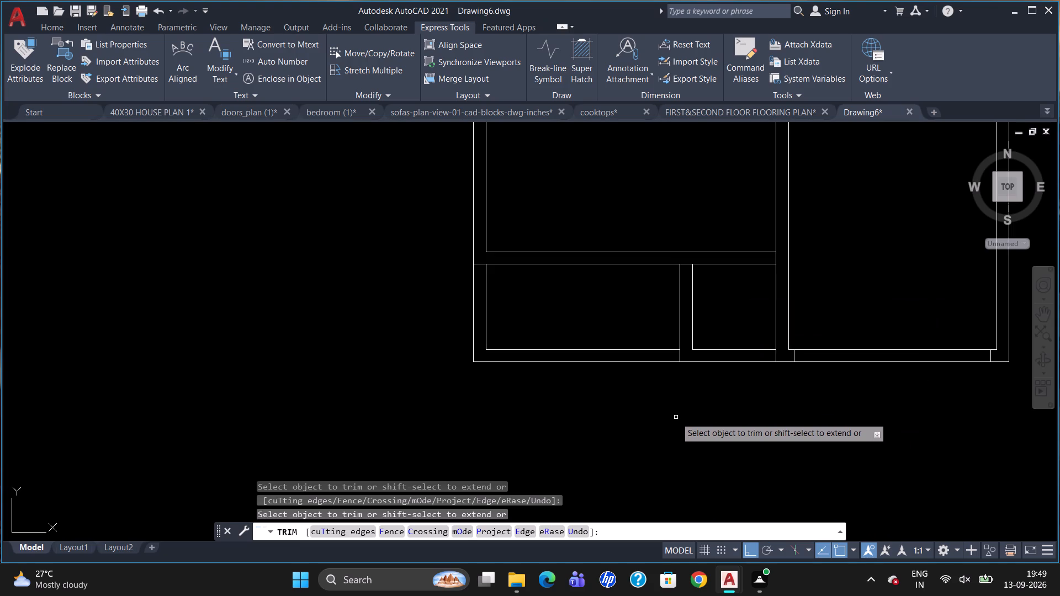
{"action": "left_click", "coordinate": [647, 348]}
{"action": "key", "text": "Escape"}
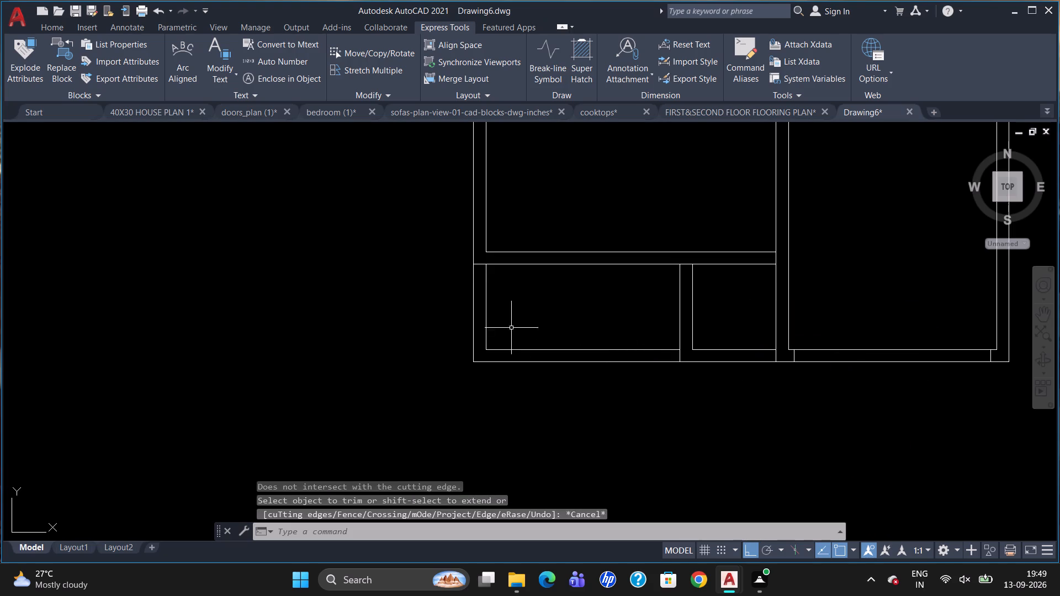
Delete the left and bottom walls' inner lines around the bottom-left space of the plan.
{"action": "left_click", "coordinate": [485, 313]}
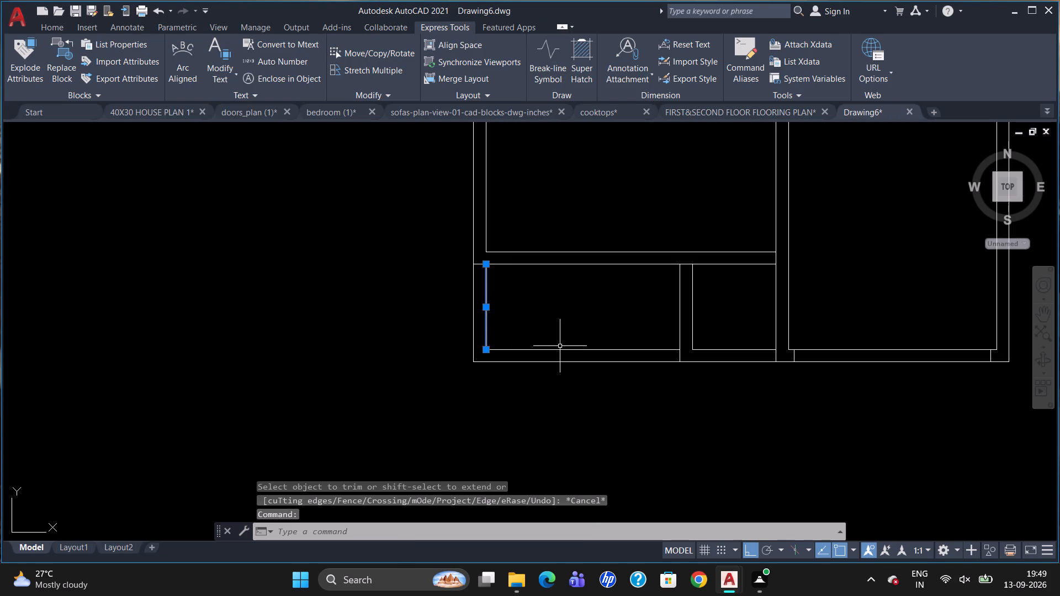
{"action": "left_click", "coordinate": [560, 349]}
{"action": "key", "text": "Delete"}
Trim the left exterior wall's inner line between the two lines of the upper-left room's bottom wall.
{"action": "scroll", "coordinate": [533, 358], "scroll_direction": "down", "scroll_amount": 2}
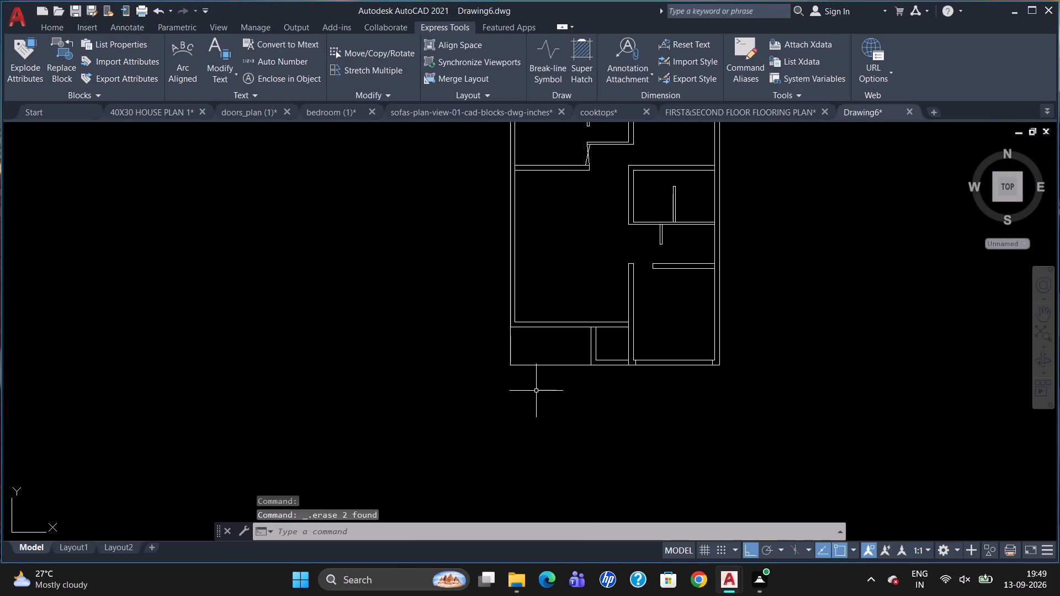
{"action": "scroll", "coordinate": [547, 407], "scroll_direction": "down", "scroll_amount": 1}
{"action": "scroll", "coordinate": [515, 253], "scroll_direction": "up", "scroll_amount": 1}
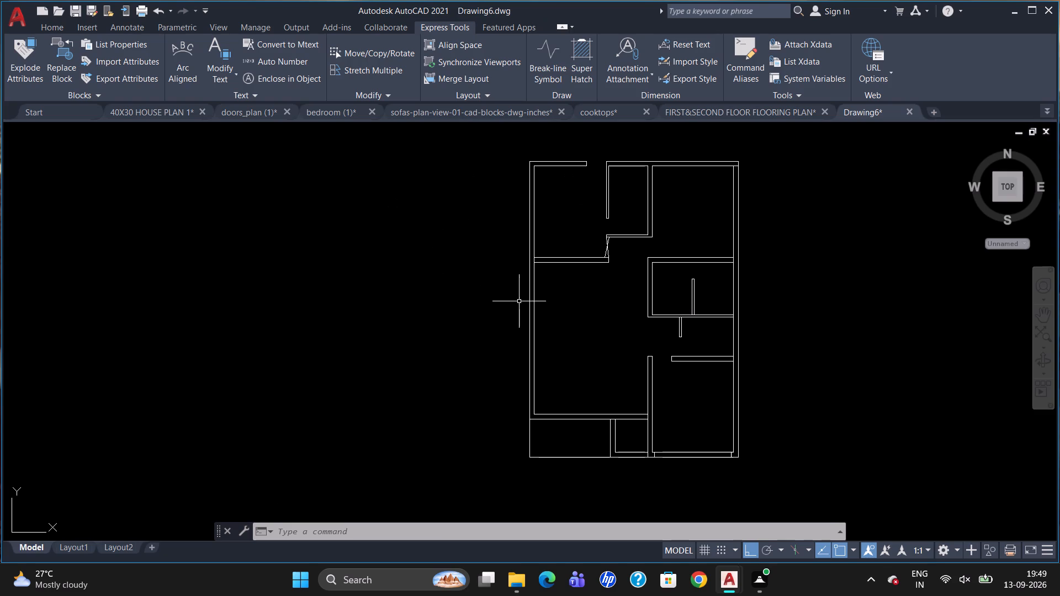
{"action": "scroll", "coordinate": [539, 253], "scroll_direction": "up", "scroll_amount": 2}
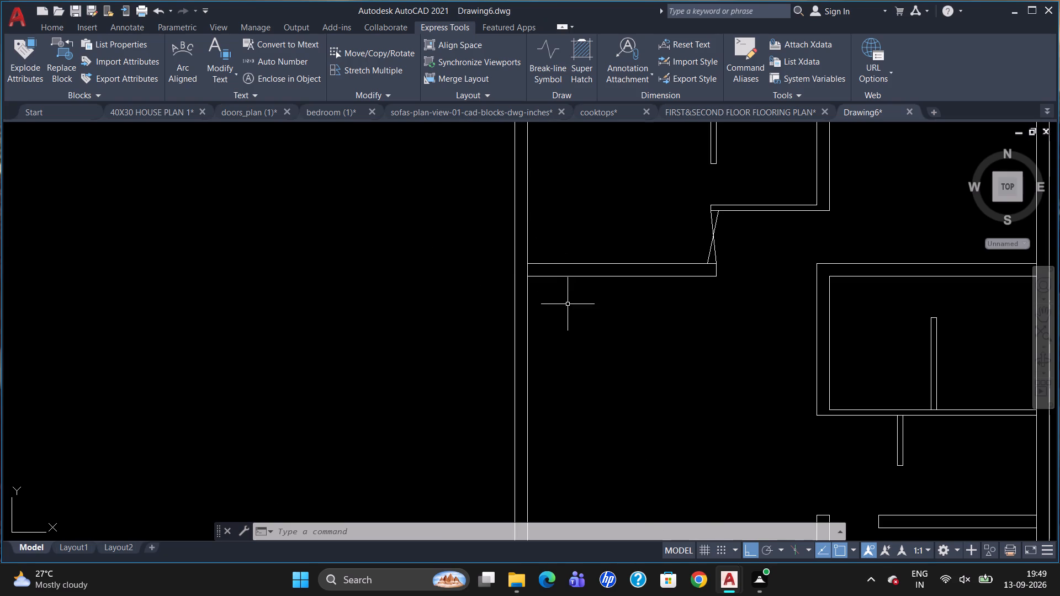
{"action": "type", "text": "TR"}
{"action": "key", "text": "Return"}
{"action": "key", "text": "Return"}
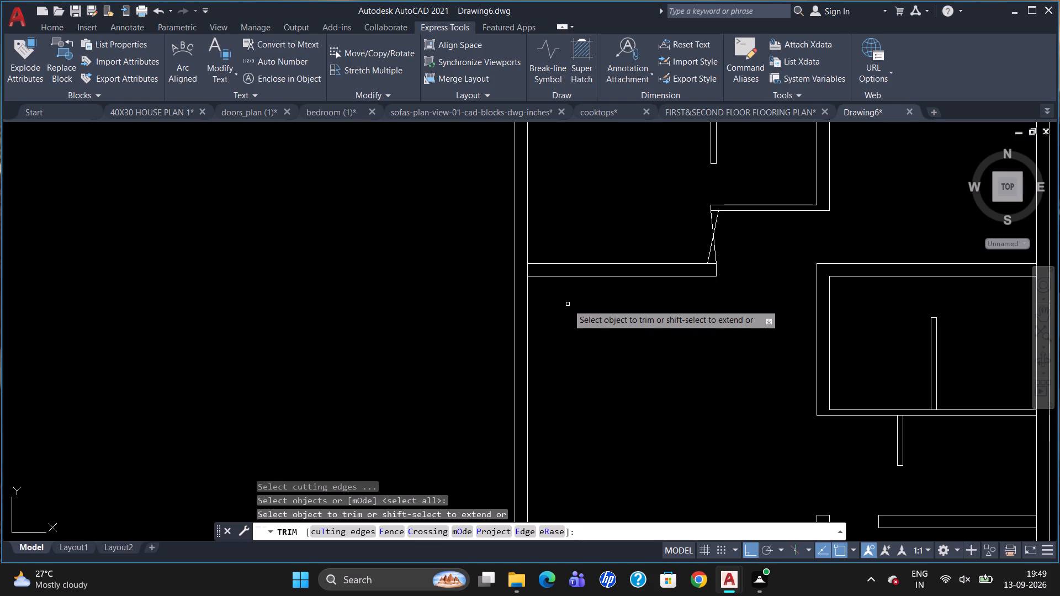
{"action": "left_click", "coordinate": [528, 270]}
{"action": "key", "text": "Escape"}
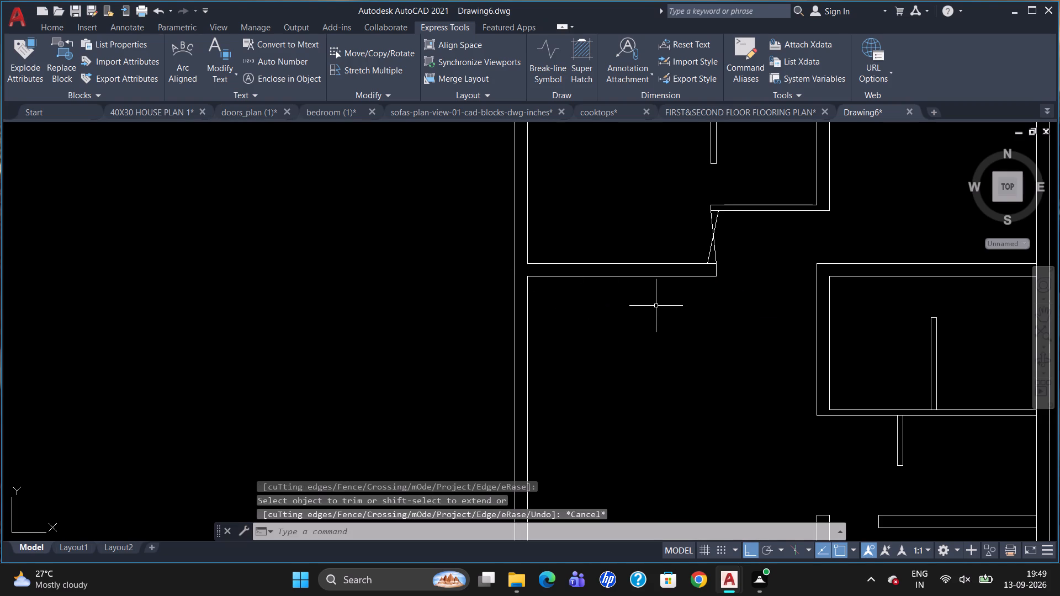
Draw a line 3' down from near the free end of the upper-left room's bottom wall, continuing horizontally to the left exterior wall's inner face.
{"action": "key", "text": "Escape"}
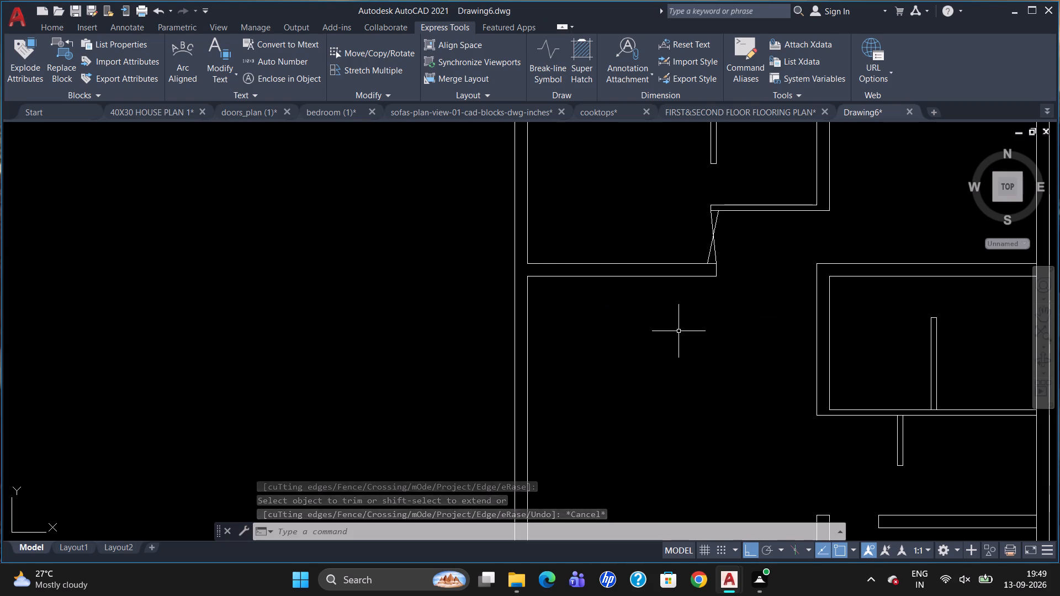
{"action": "key", "text": "l"}
{"action": "key", "text": "Return"}
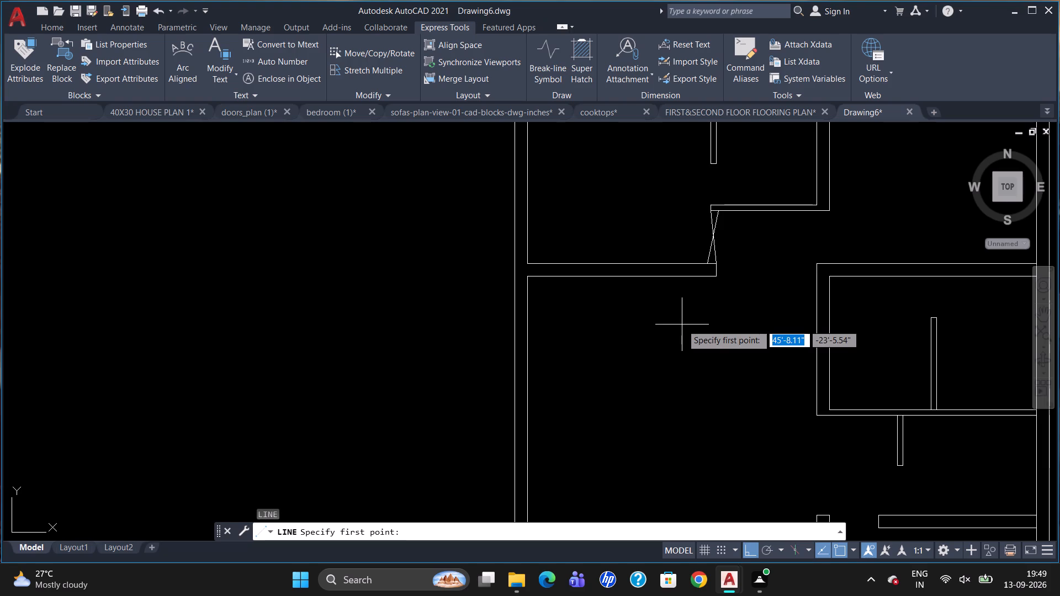
{"action": "left_click_drag", "start_coordinate": [709, 276], "coordinate": [709, 281]}
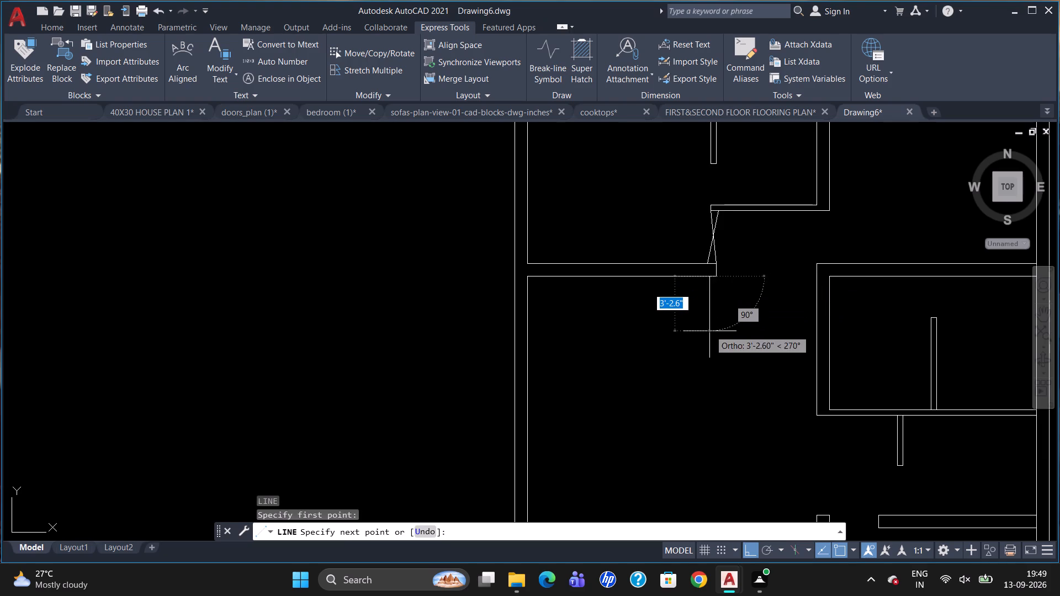
{"action": "type", "text": "3'"}
{"action": "key", "text": "Return"}
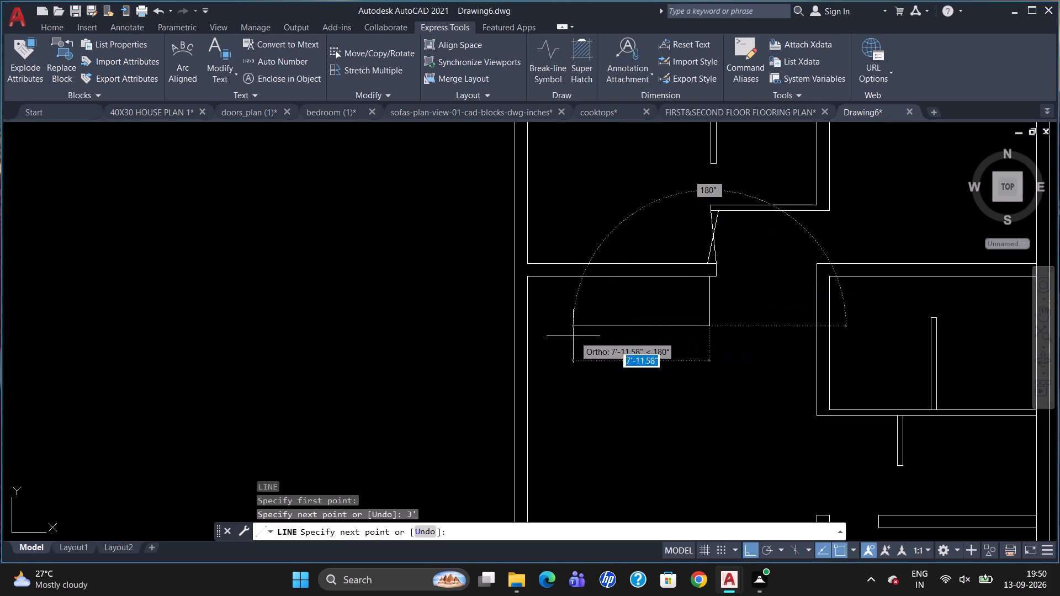
{"action": "left_click", "coordinate": [527, 332]}
{"action": "key", "text": "Escape"}
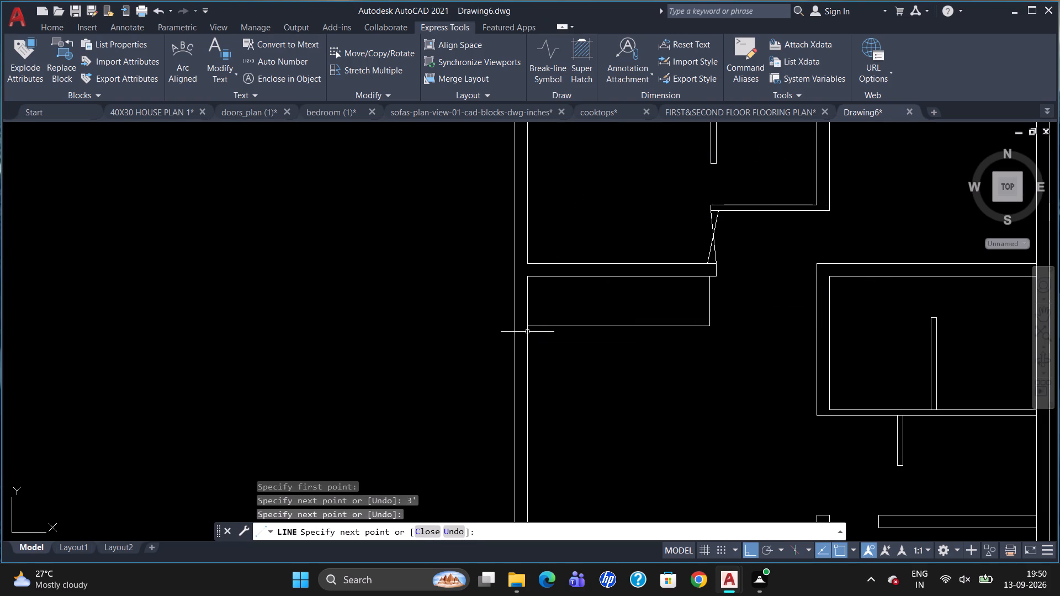
Draw a line 3' inward from the left exterior wall below the new rectangle, continuing straight up to the rectangle's lower edge.
{"action": "scroll", "coordinate": [648, 296], "scroll_direction": "down", "scroll_amount": 2}
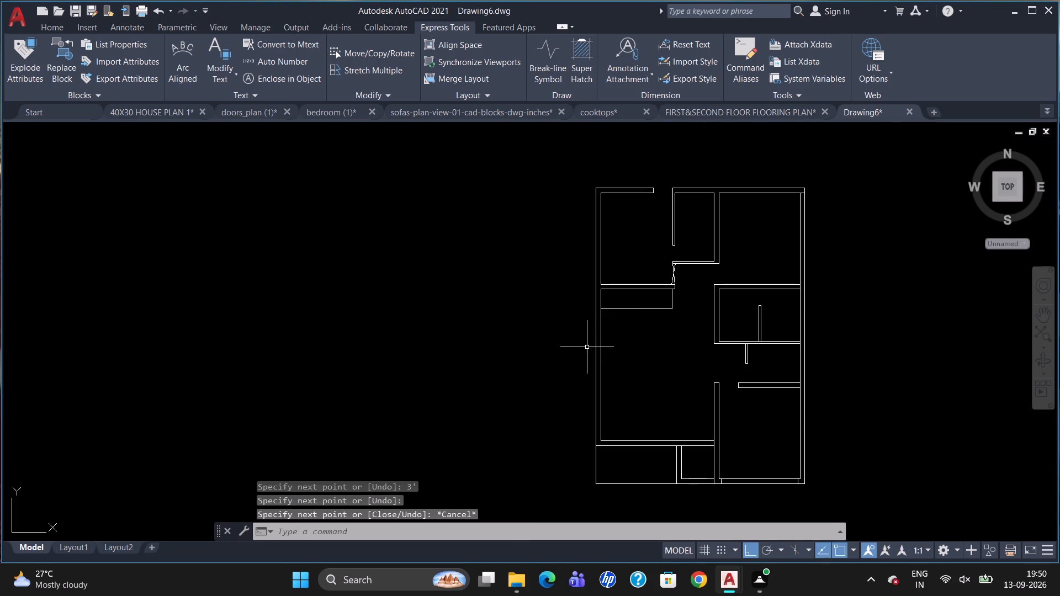
{"action": "key", "text": "l"}
{"action": "key", "text": "Return"}
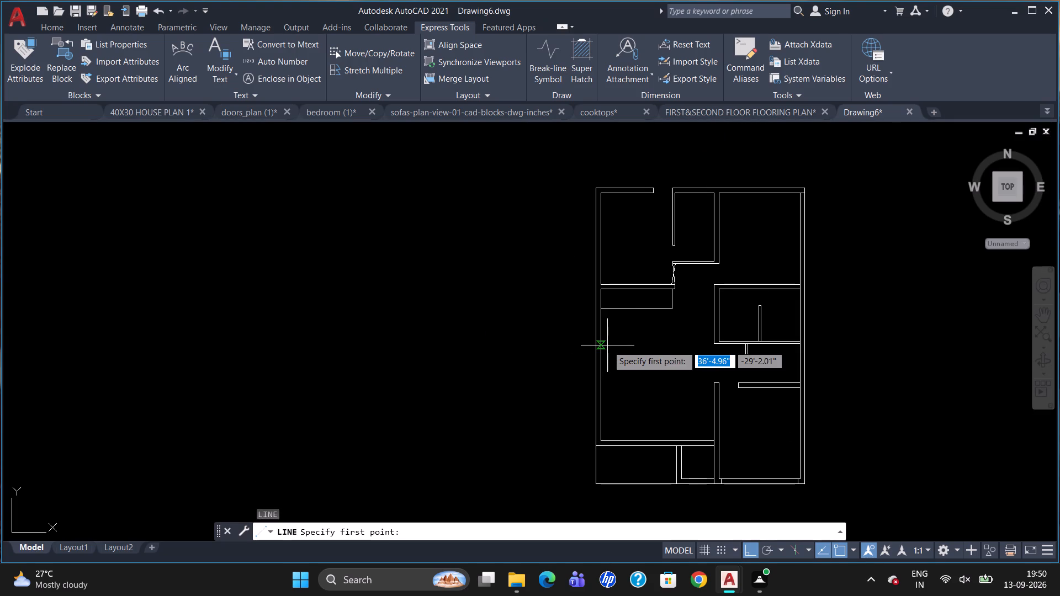
{"action": "scroll", "coordinate": [600, 349], "scroll_direction": "up", "scroll_amount": 3}
{"action": "left_click_drag", "start_coordinate": [609, 348], "coordinate": [614, 348]}
{"action": "type", "text": "3'"}
{"action": "key", "text": "Return"}
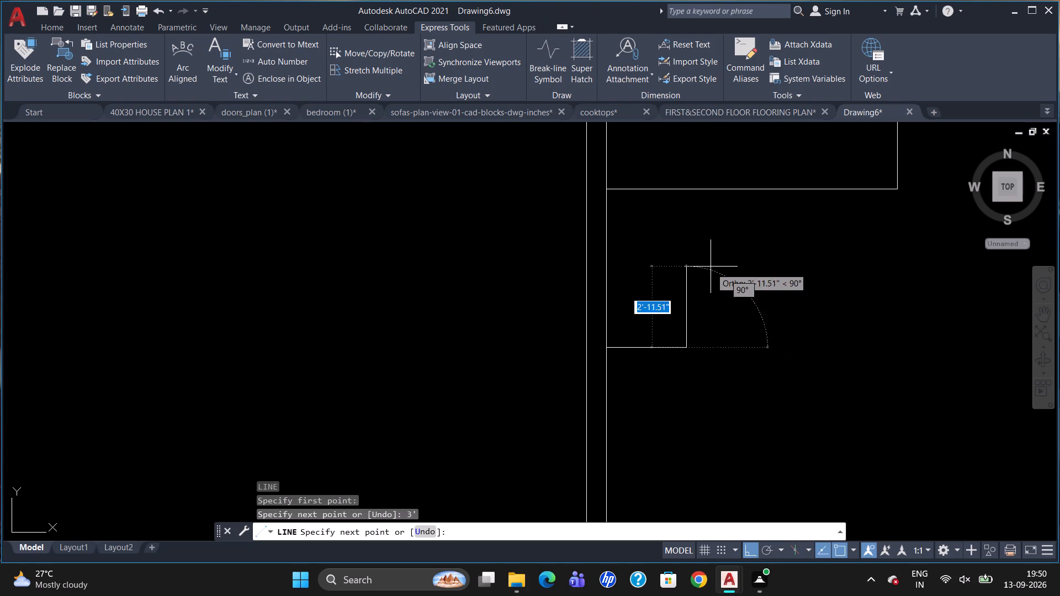
{"action": "left_click", "coordinate": [690, 187]}
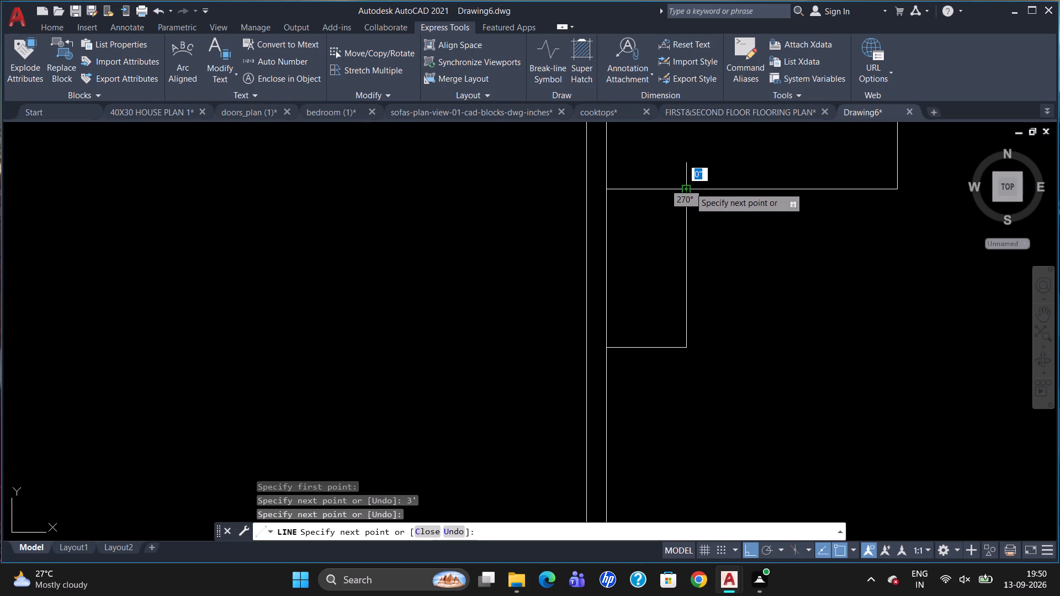
{"action": "key", "text": "Escape"}
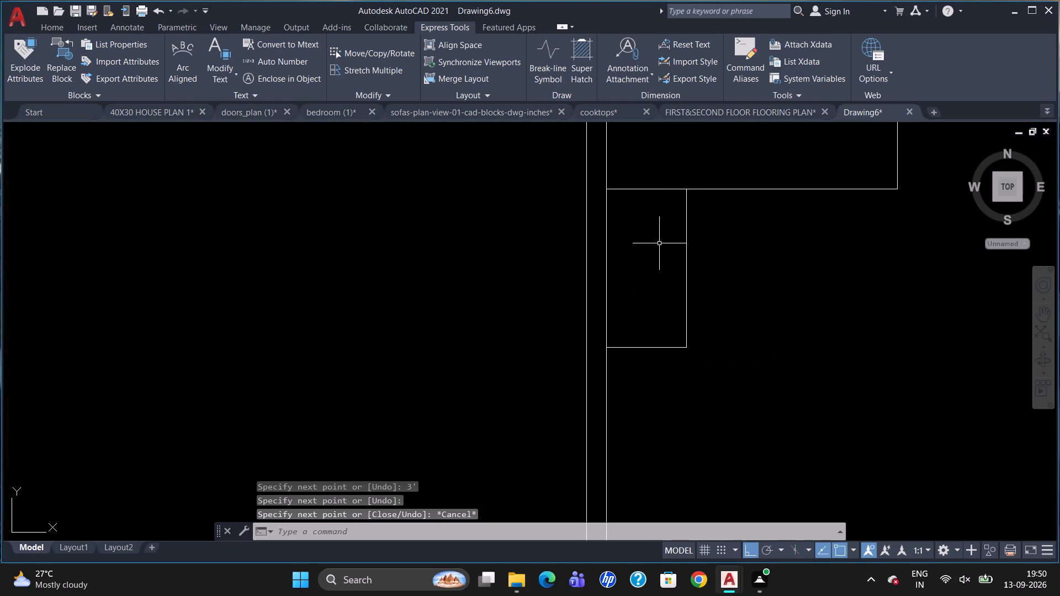
Trim the upper rectangle's lower edge between the left exterior wall and the new vertical line.
{"action": "scroll", "coordinate": [674, 300], "scroll_direction": "down", "scroll_amount": 1}
{"action": "scroll", "coordinate": [668, 211], "scroll_direction": "up", "scroll_amount": 2}
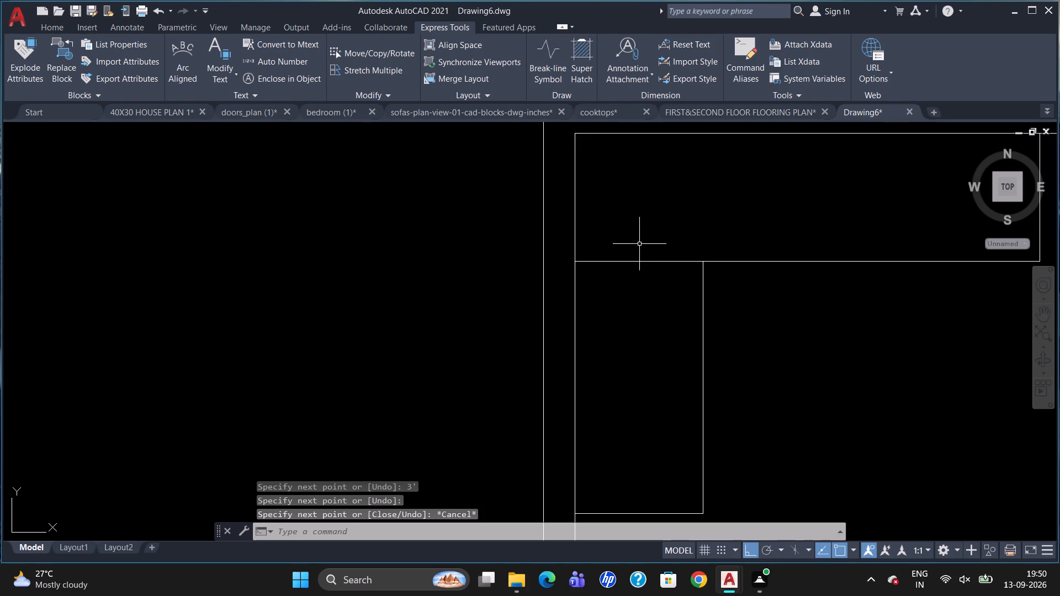
{"action": "type", "text": "TR"}
{"action": "key", "text": "Return"}
{"action": "key", "text": "Return"}
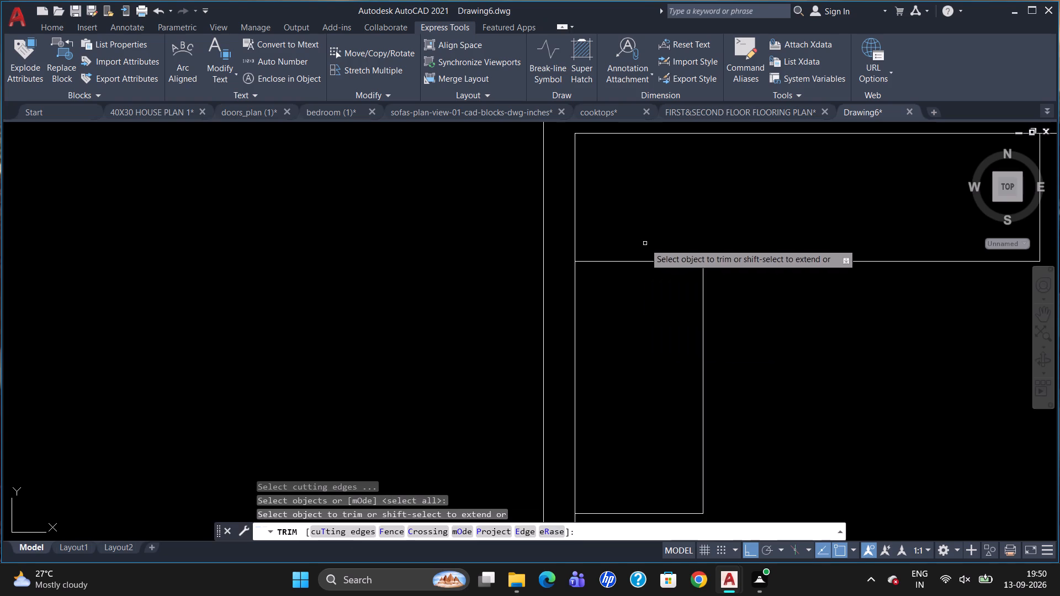
{"action": "left_click", "coordinate": [642, 262]}
{"action": "key", "text": "Escape"}
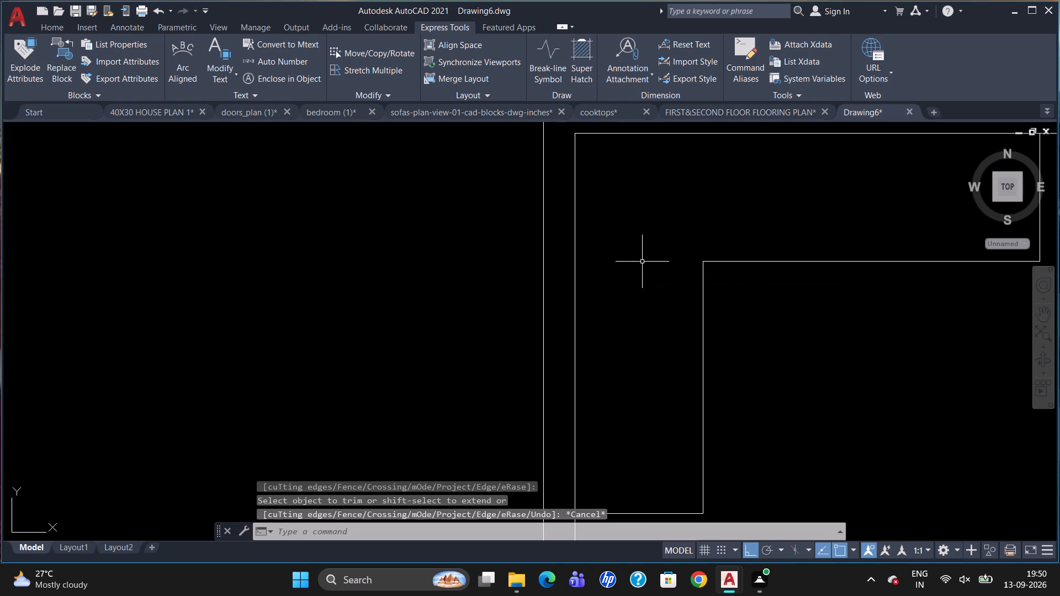
Load the ISO dash linetype ACAD_ISO02W100 into the drawing.
{"action": "type", "text": "LT"}
{"action": "key", "text": "Return"}
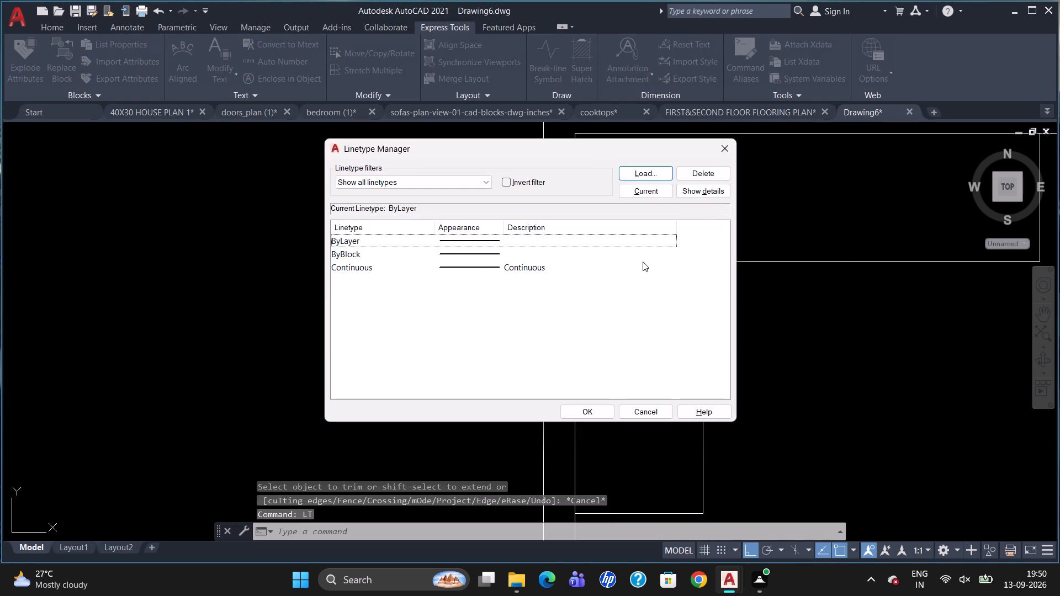
{"action": "left_click", "coordinate": [658, 170]}
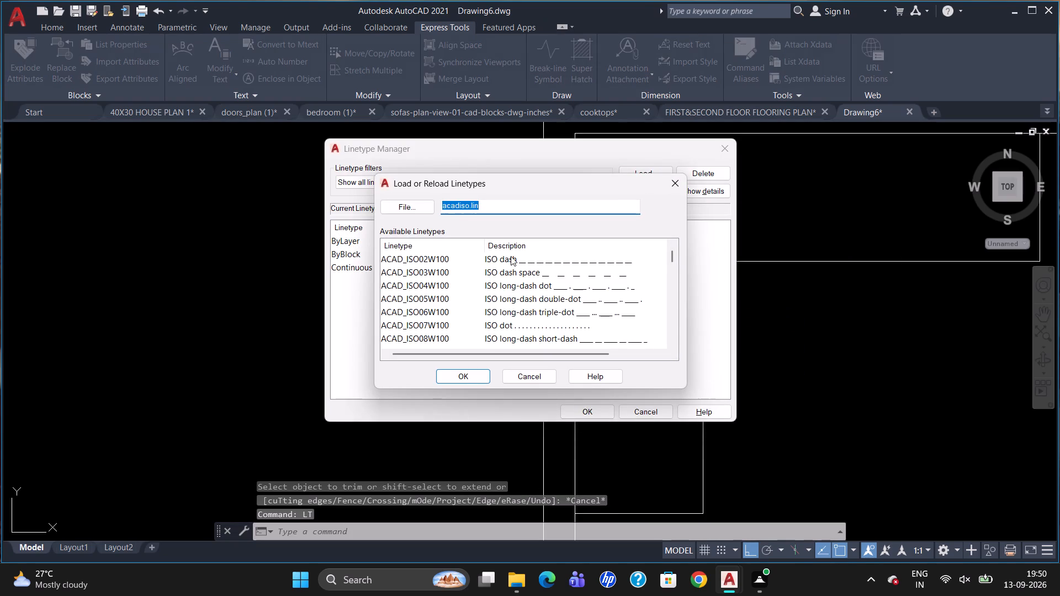
{"action": "left_click", "coordinate": [511, 256]}
{"action": "left_click", "coordinate": [467, 374]}
{"action": "left_click", "coordinate": [523, 269]}
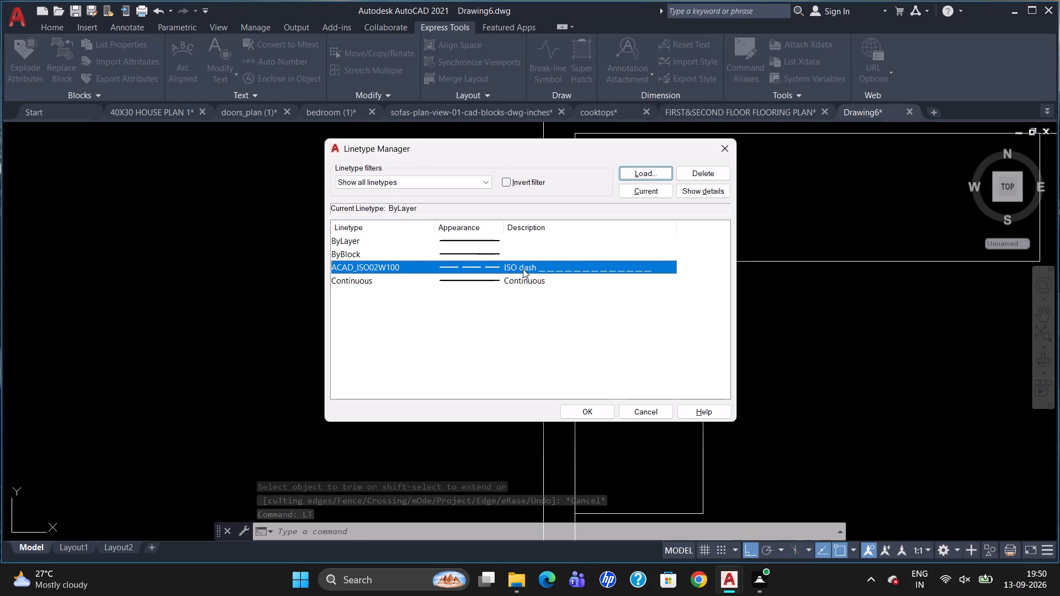
{"action": "left_click", "coordinate": [605, 409]}
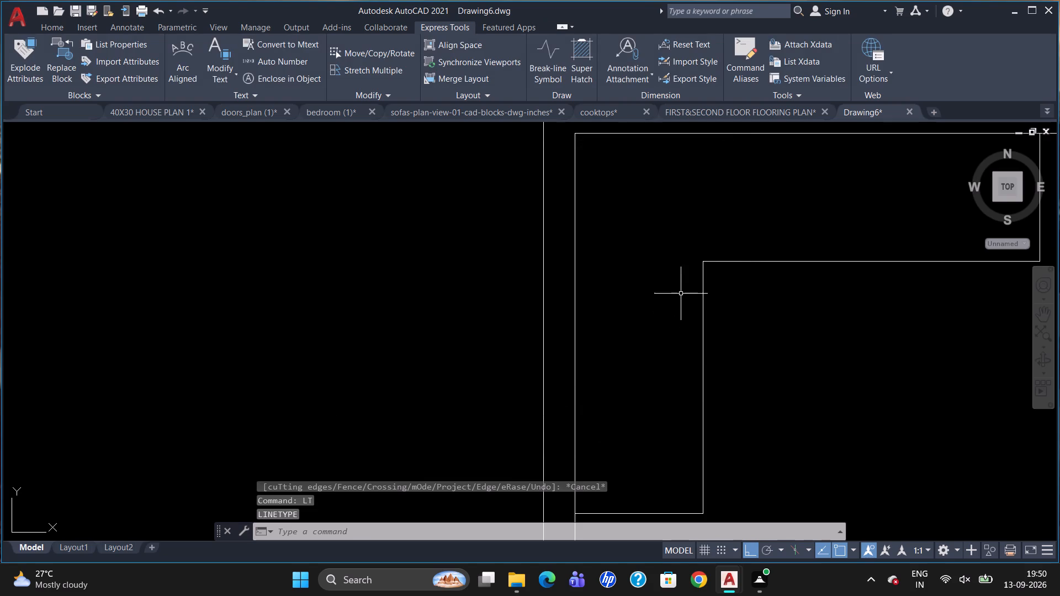
Make ACAD_ISO02W100 the current linetype and draw a dashed line across the trimmed gap to the left exterior wall.
{"action": "key", "text": "l"}
{"action": "key", "text": "Return"}
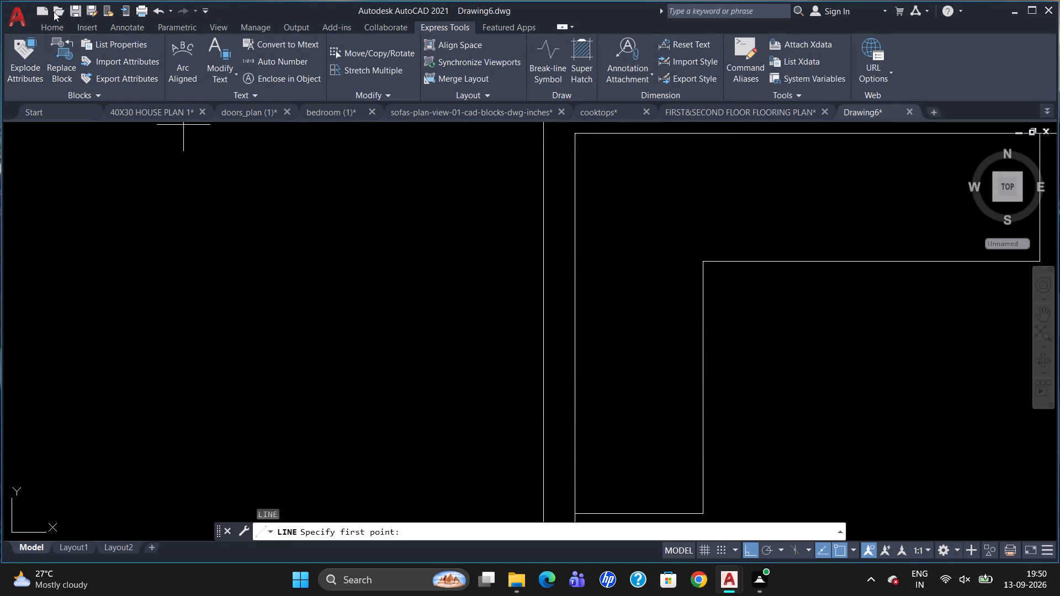
{"action": "left_click", "coordinate": [56, 28]}
{"action": "left_click", "coordinate": [825, 80]}
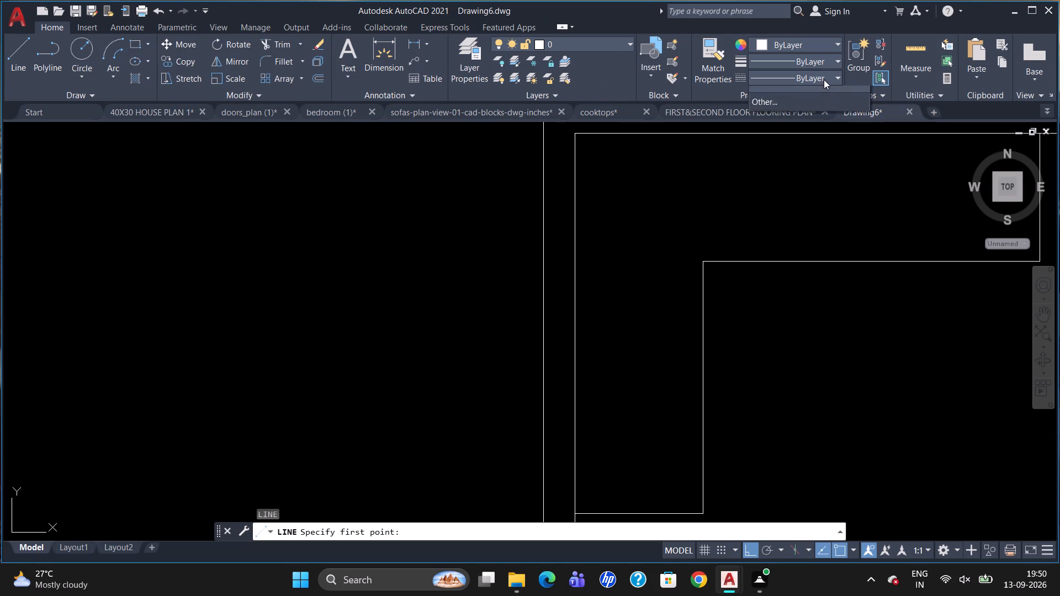
{"action": "left_click", "coordinate": [812, 132]}
{"action": "left_click", "coordinate": [702, 264]}
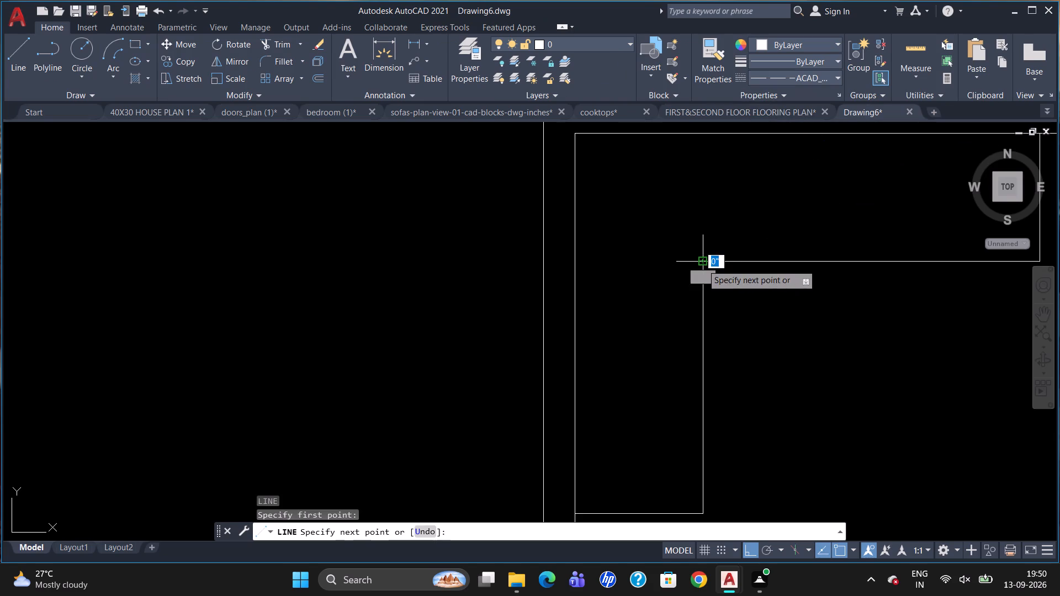
{"action": "left_click", "coordinate": [578, 261]}
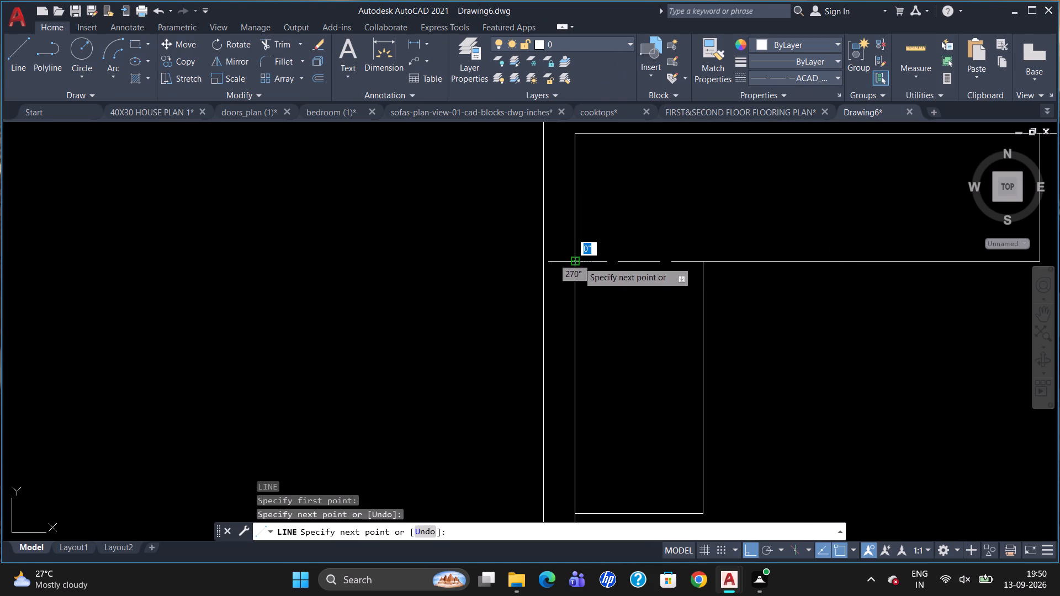
{"action": "key", "text": "Escape"}
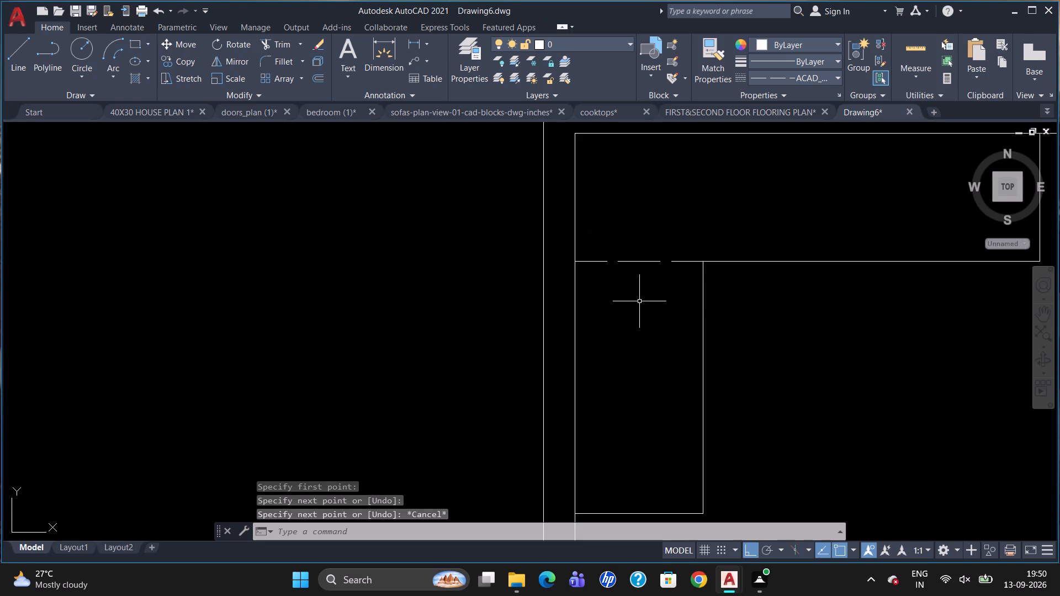
Delete the lower rectangle's solid vertical edge.
{"action": "scroll", "coordinate": [638, 302], "scroll_direction": "down", "scroll_amount": 1}
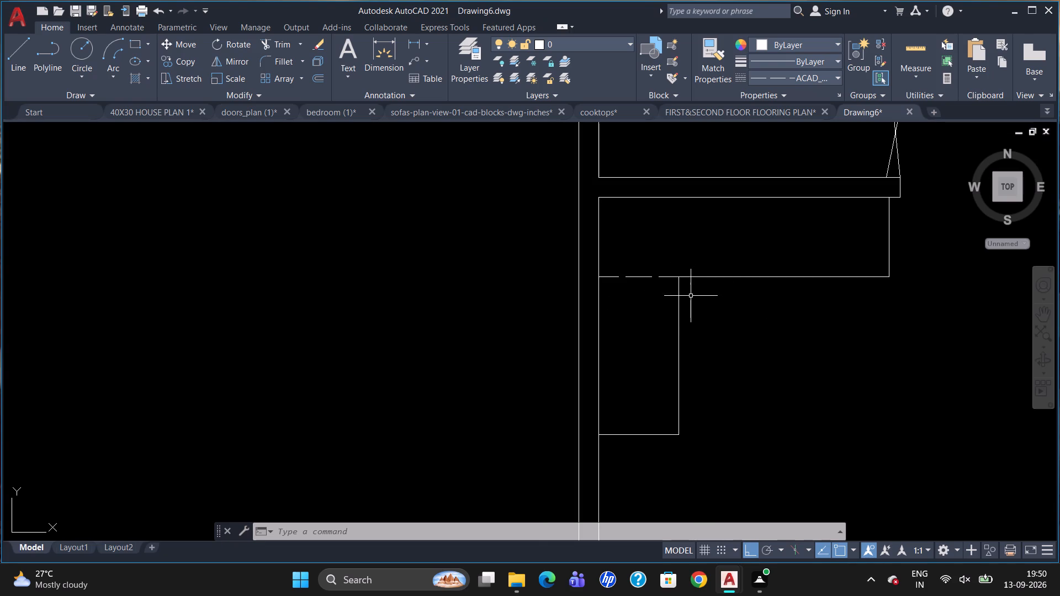
{"action": "left_click", "coordinate": [677, 326]}
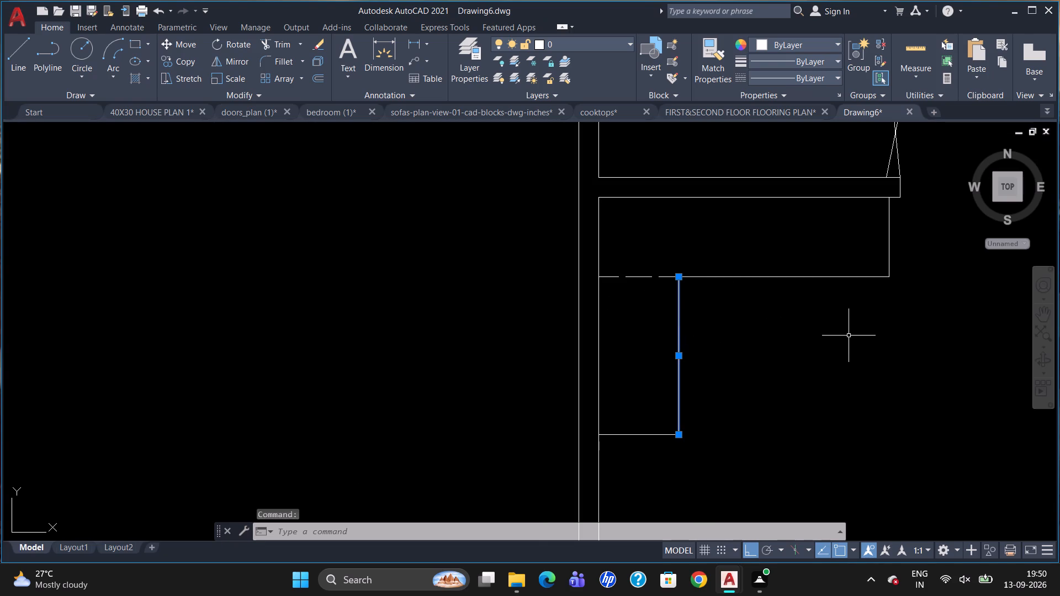
{"action": "key", "text": "Delete"}
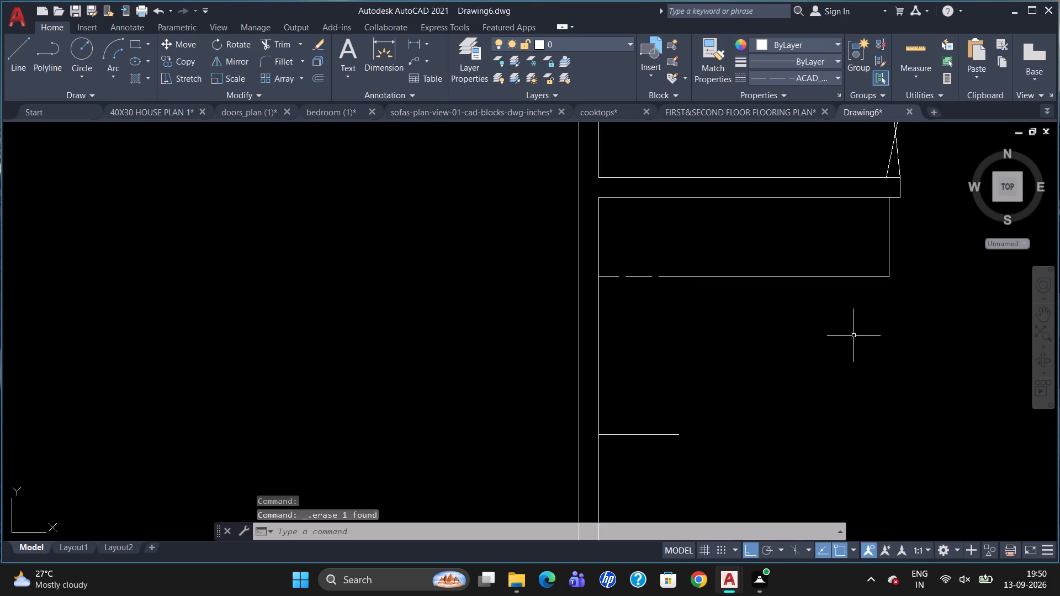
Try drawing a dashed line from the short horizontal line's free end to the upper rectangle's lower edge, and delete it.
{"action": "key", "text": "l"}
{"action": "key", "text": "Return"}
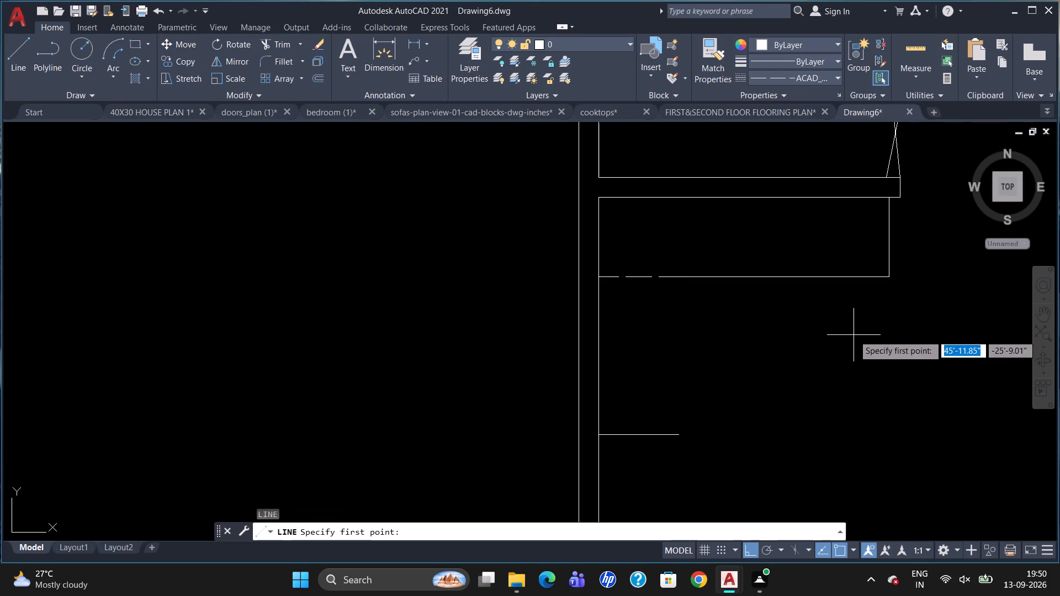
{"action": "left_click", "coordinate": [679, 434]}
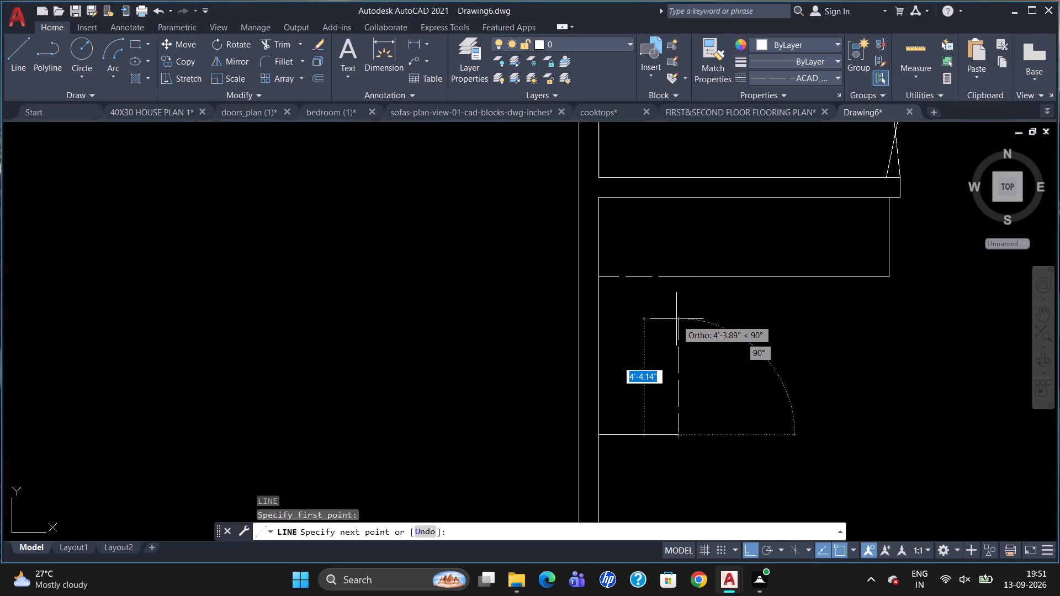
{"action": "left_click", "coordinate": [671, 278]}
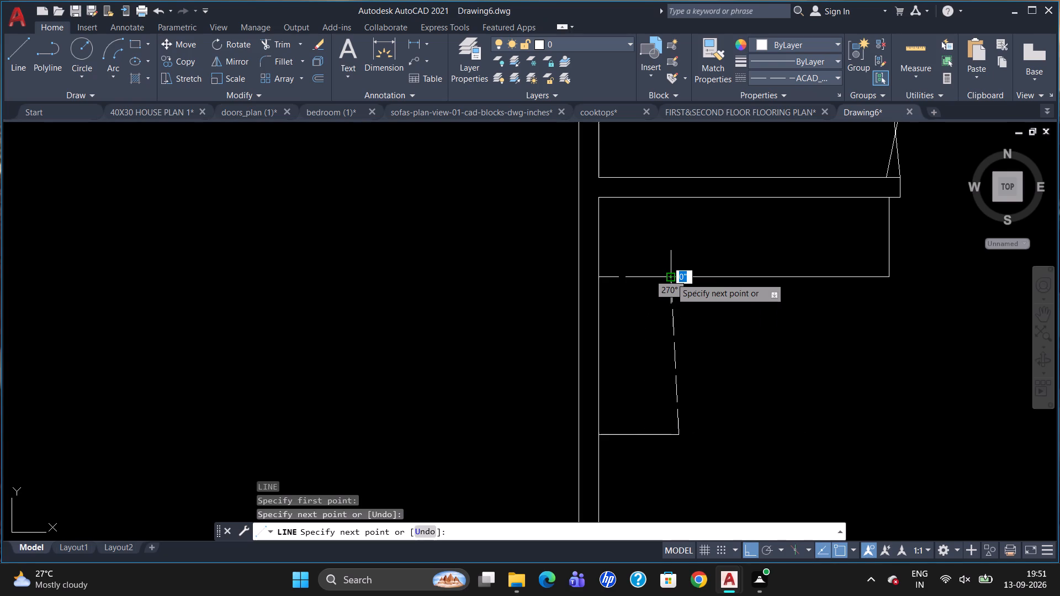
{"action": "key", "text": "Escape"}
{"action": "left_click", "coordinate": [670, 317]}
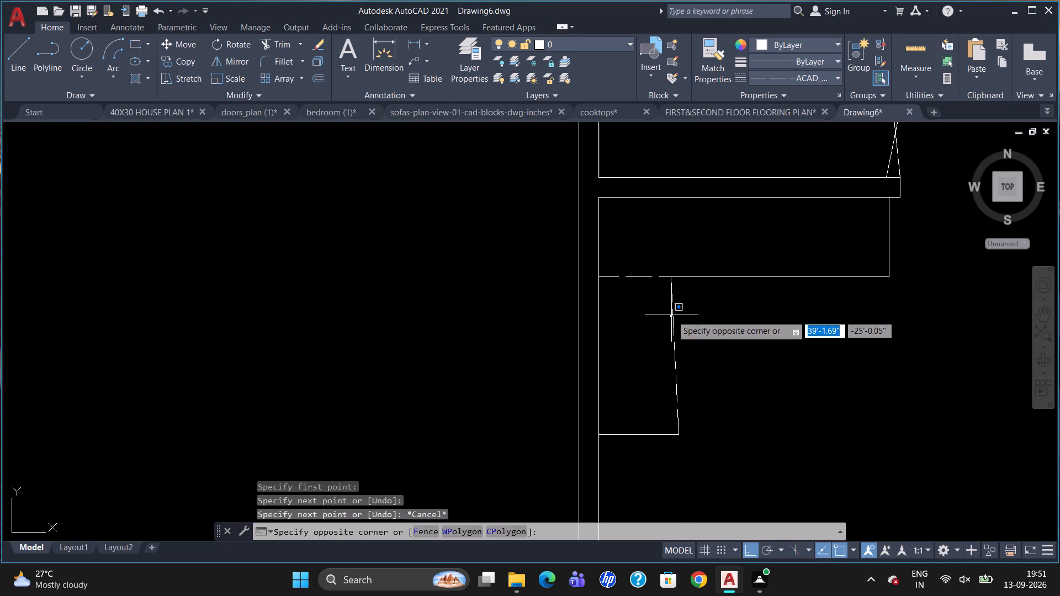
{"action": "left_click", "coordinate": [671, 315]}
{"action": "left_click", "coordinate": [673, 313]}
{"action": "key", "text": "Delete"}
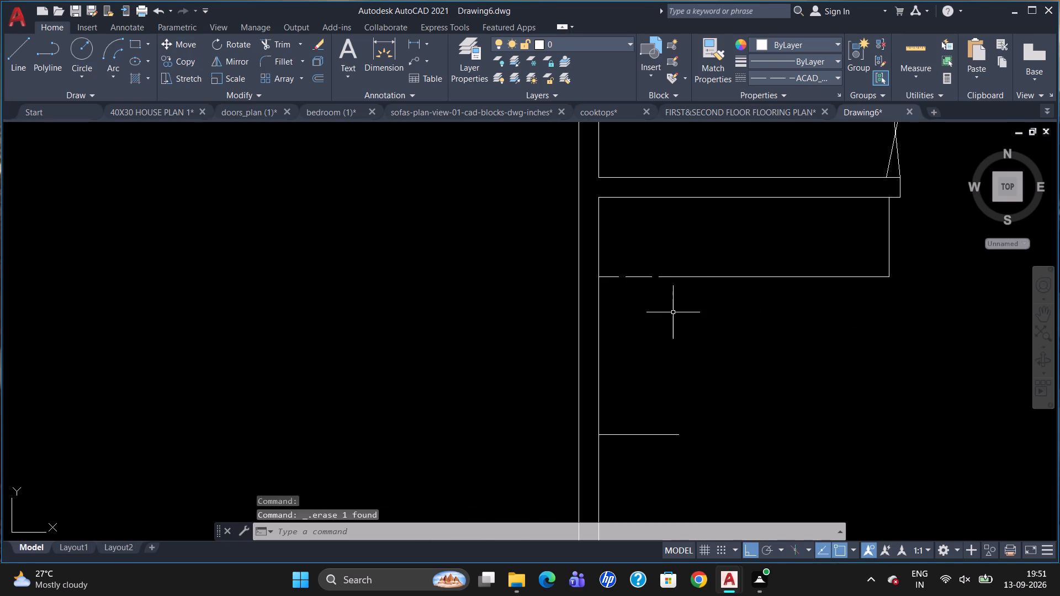
Draw a vertical dashed line from the short horizontal line's free end up to the upper rectangle's lower edge.
{"action": "key", "text": "l"}
{"action": "key", "text": "Return"}
{"action": "left_click", "coordinate": [685, 435]}
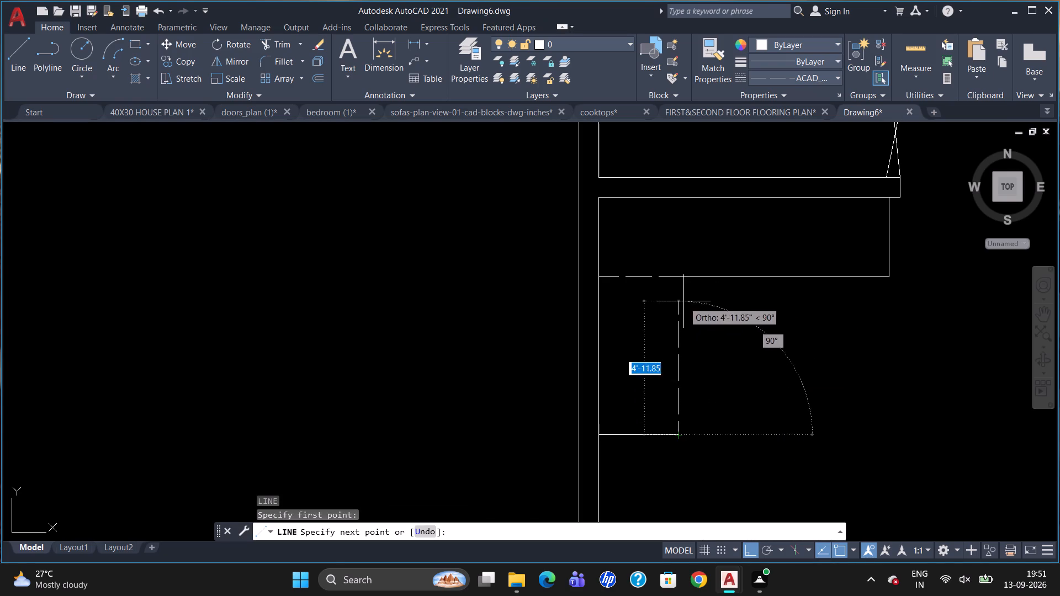
{"action": "left_click", "coordinate": [683, 275]}
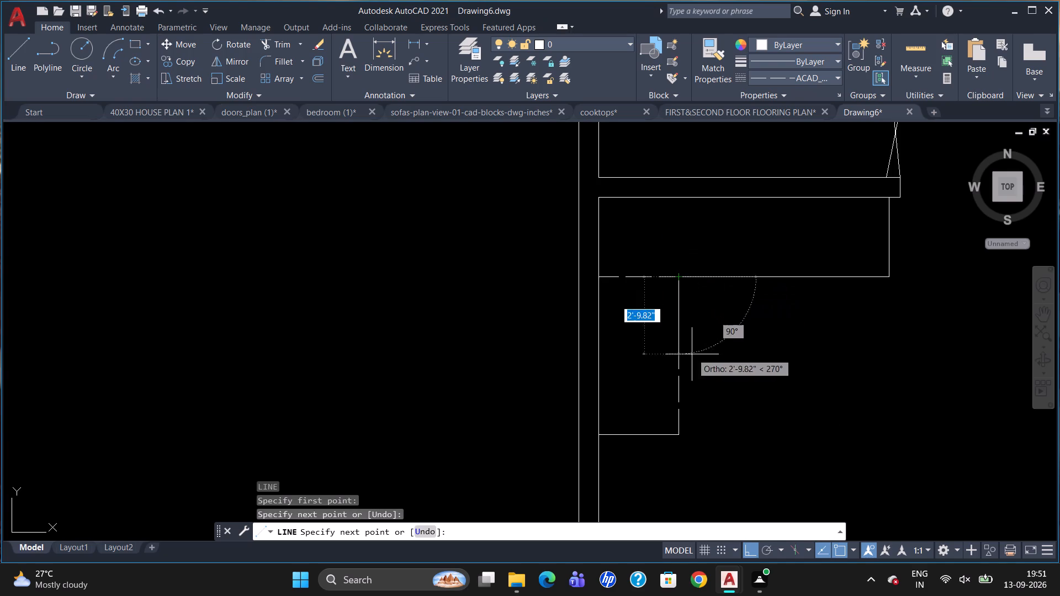
{"action": "key", "text": "Escape"}
Replace the lower rectangle's solid bottom edge with a dashed line from the vertical dashed line to the left exterior wall.
{"action": "left_click", "coordinate": [651, 434]}
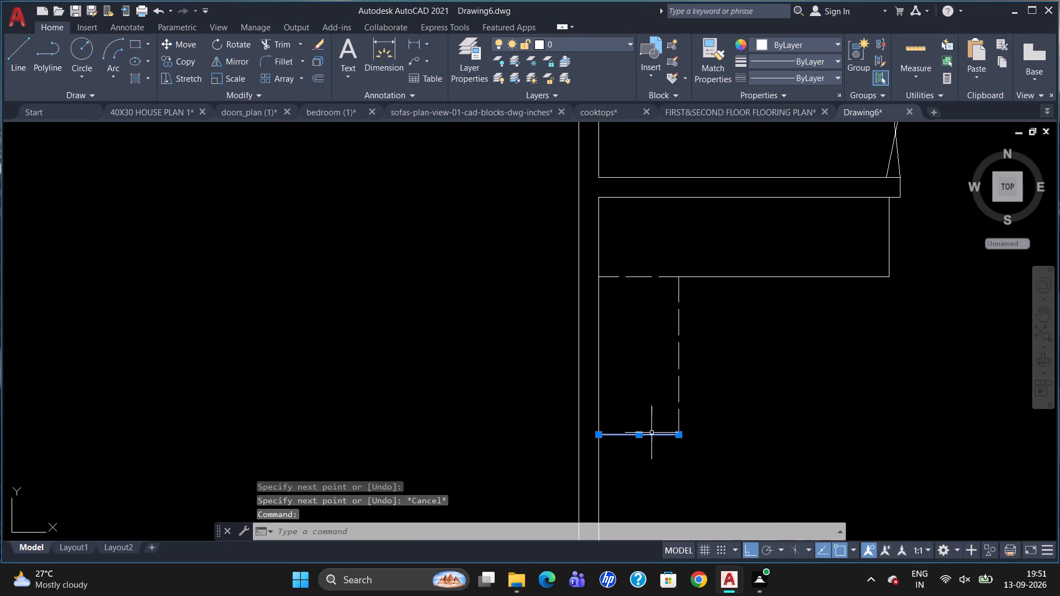
{"action": "key", "text": "Delete"}
{"action": "key", "text": "l"}
{"action": "key", "text": "Return"}
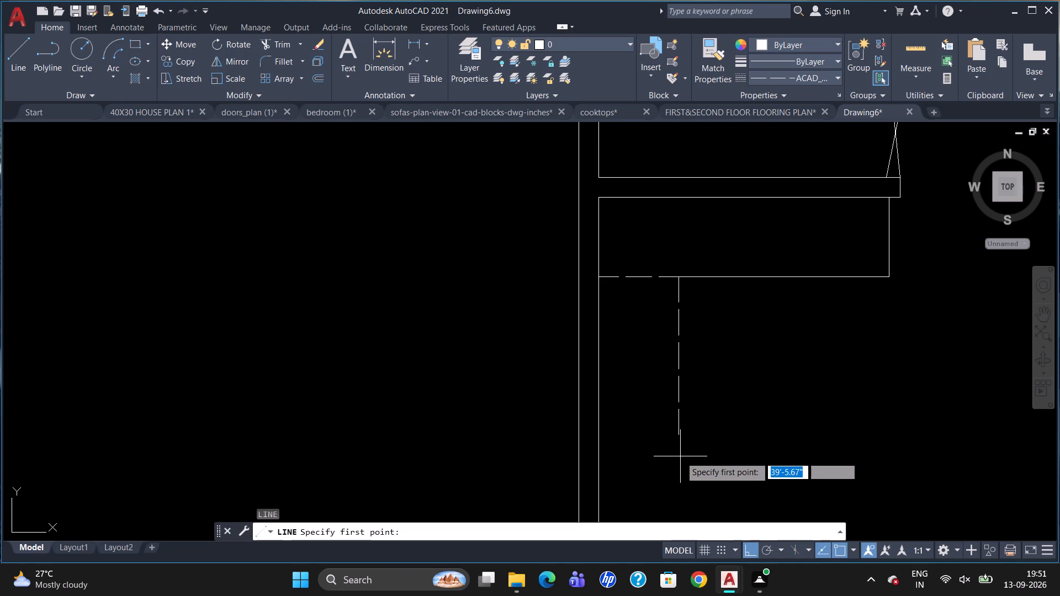
{"action": "left_click", "coordinate": [677, 437]}
{"action": "left_click", "coordinate": [599, 430]}
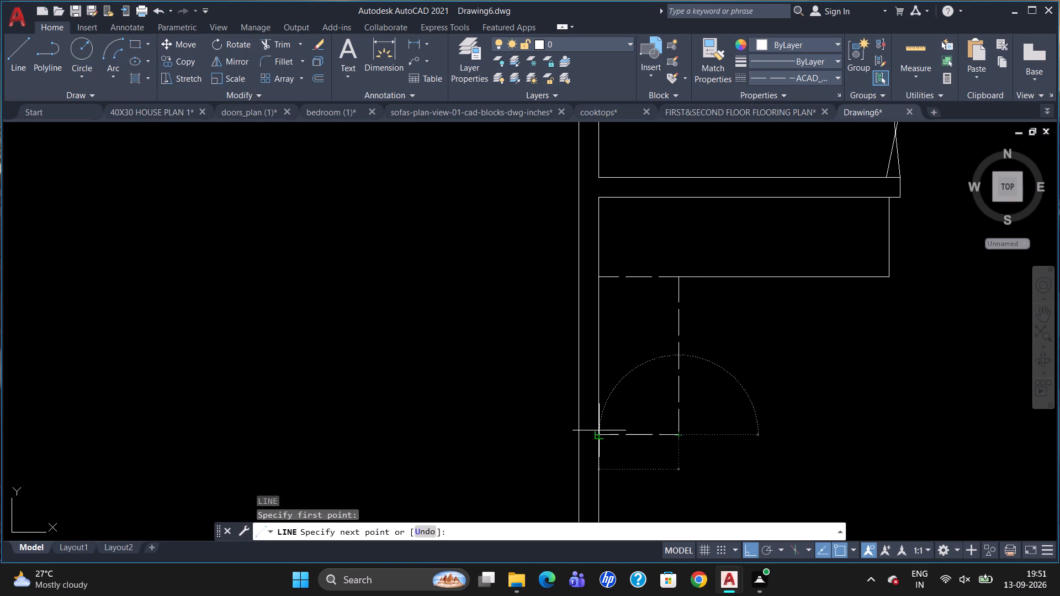
Offset the lower outline's vertical dashed line 4" outward, away from the exterior wall.
{"action": "key", "text": "Escape"}
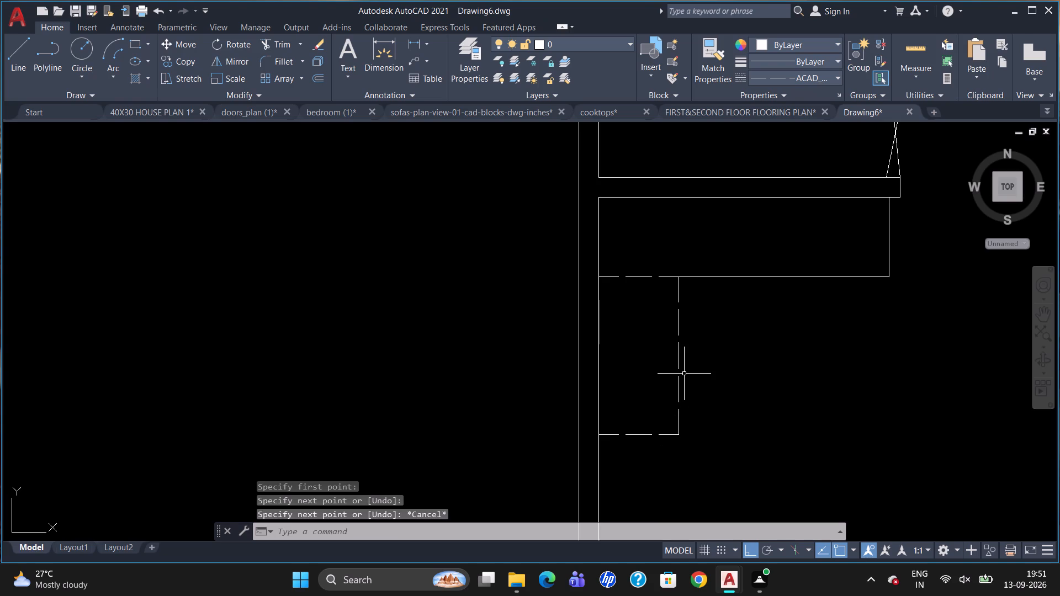
{"action": "key", "text": "o"}
{"action": "key", "text": "Return"}
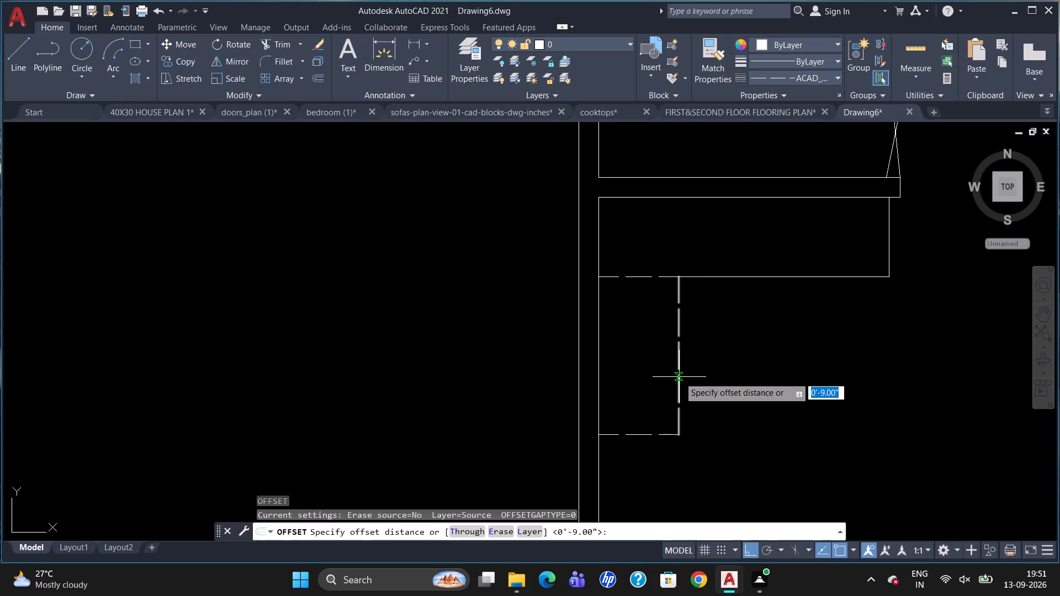
{"action": "key", "text": "4"}
{"action": "key", "text": "Return"}
{"action": "left_click", "coordinate": [679, 376]}
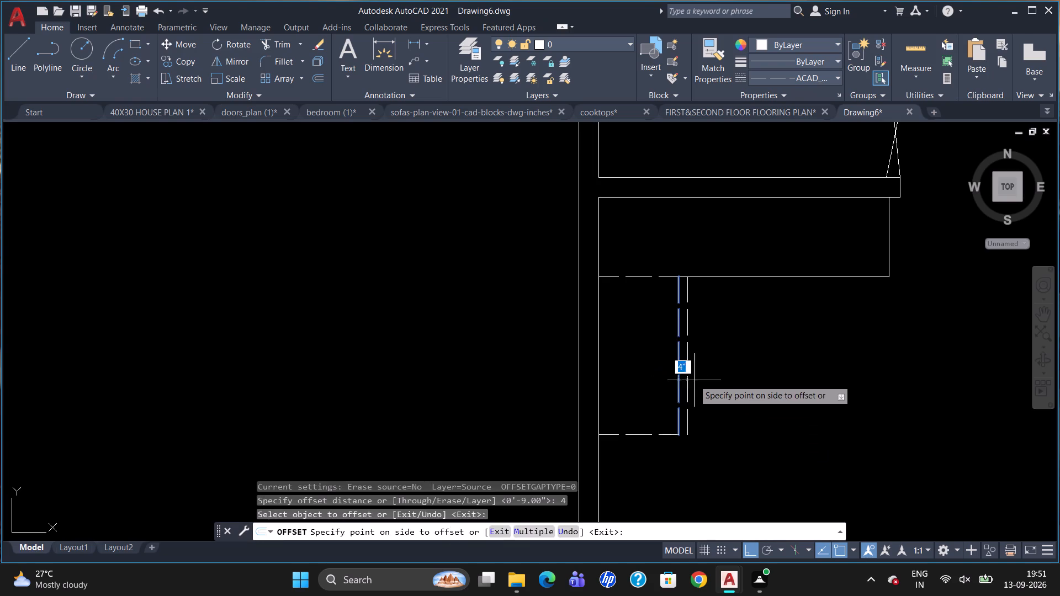
{"action": "left_click", "coordinate": [695, 381]}
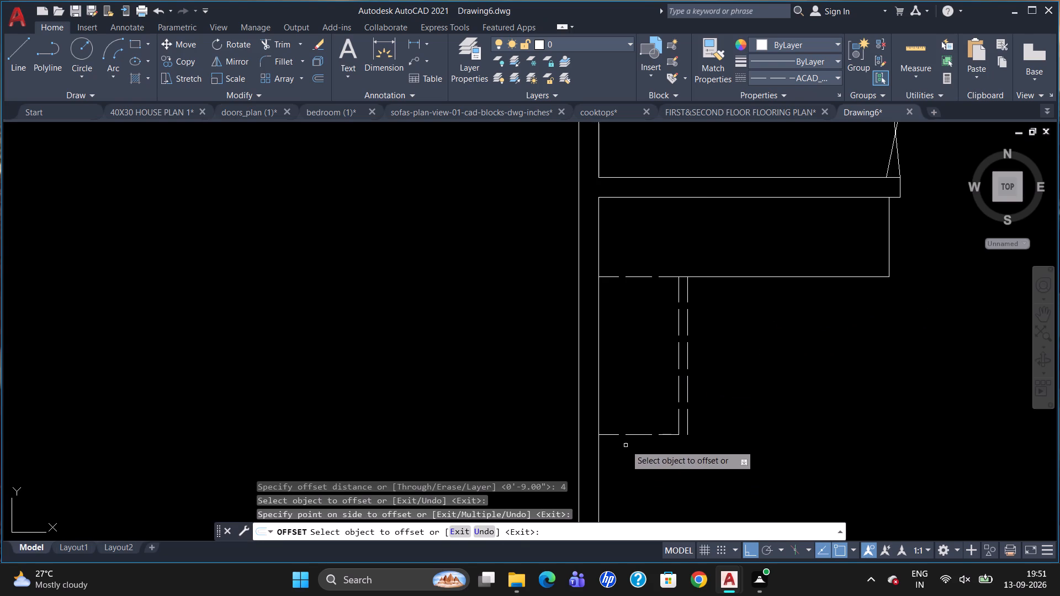
{"action": "left_click", "coordinate": [634, 434]}
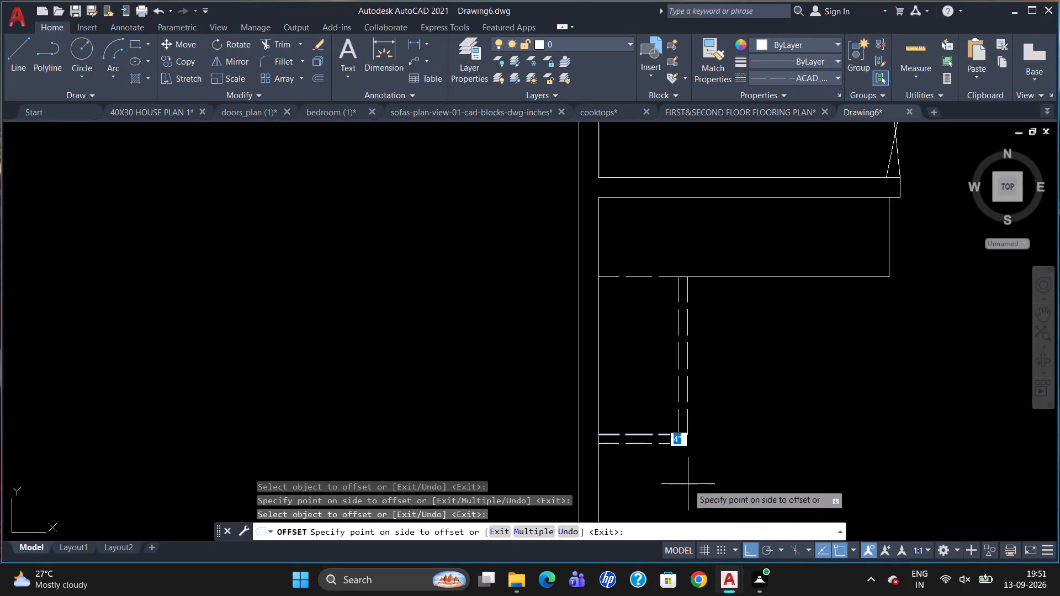
{"action": "key", "text": "Escape"}
{"action": "key", "text": "Escape"}
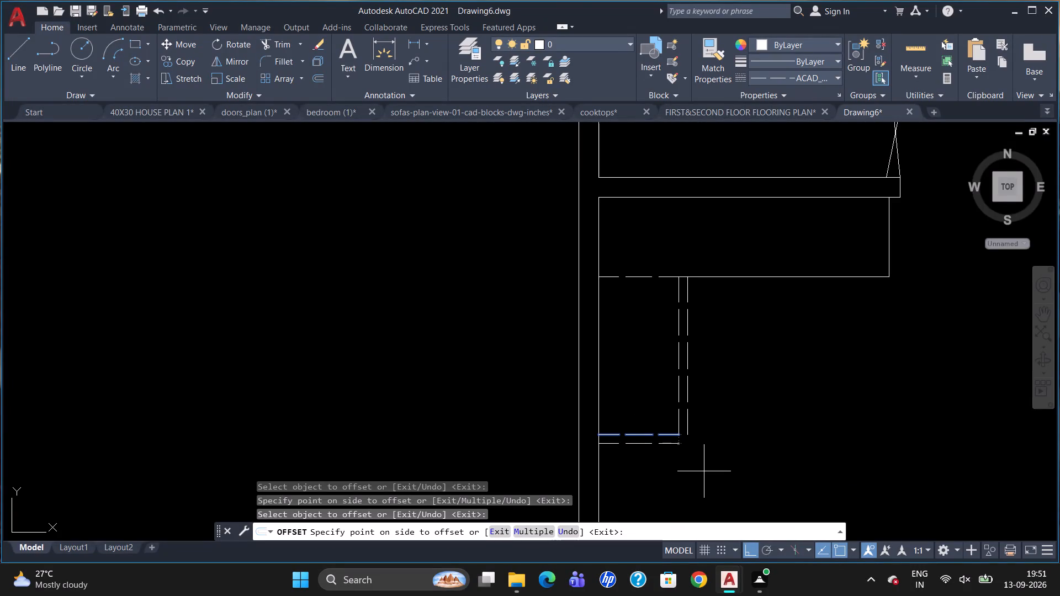
Break the upper rectangle's solid lower edge at the top end of the outer vertical dashed line.
{"action": "scroll", "coordinate": [675, 369], "scroll_direction": "up", "scroll_amount": 1}
{"action": "scroll", "coordinate": [675, 370], "scroll_direction": "down", "scroll_amount": 2}
{"action": "scroll", "coordinate": [736, 374], "scroll_direction": "down", "scroll_amount": 1}
{"action": "scroll", "coordinate": [830, 352], "scroll_direction": "up", "scroll_amount": 1}
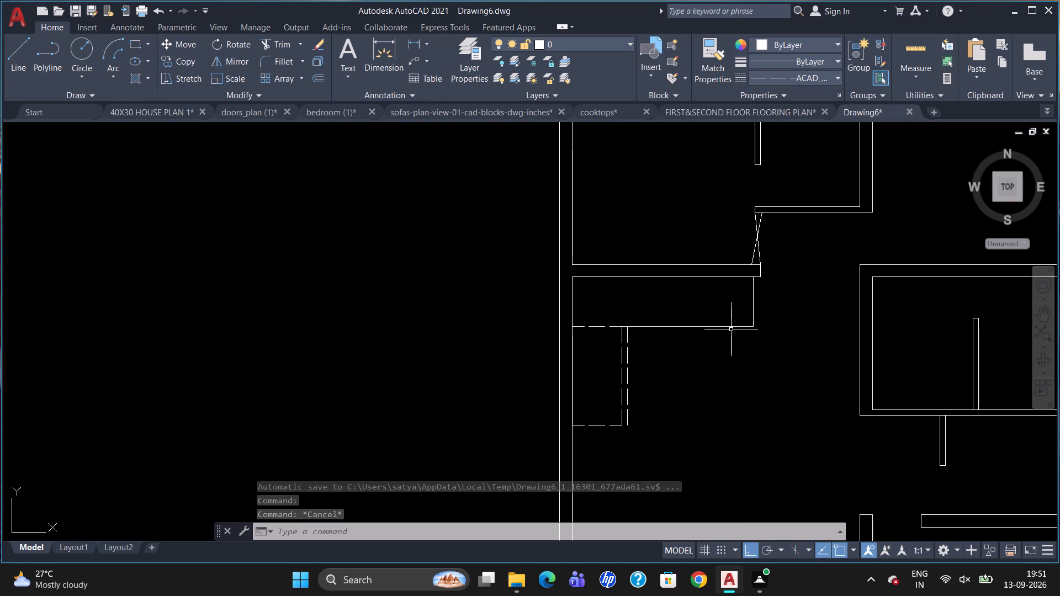
{"action": "left_click", "coordinate": [713, 328]}
{"action": "key", "text": "Escape"}
{"action": "key", "text": "b"}
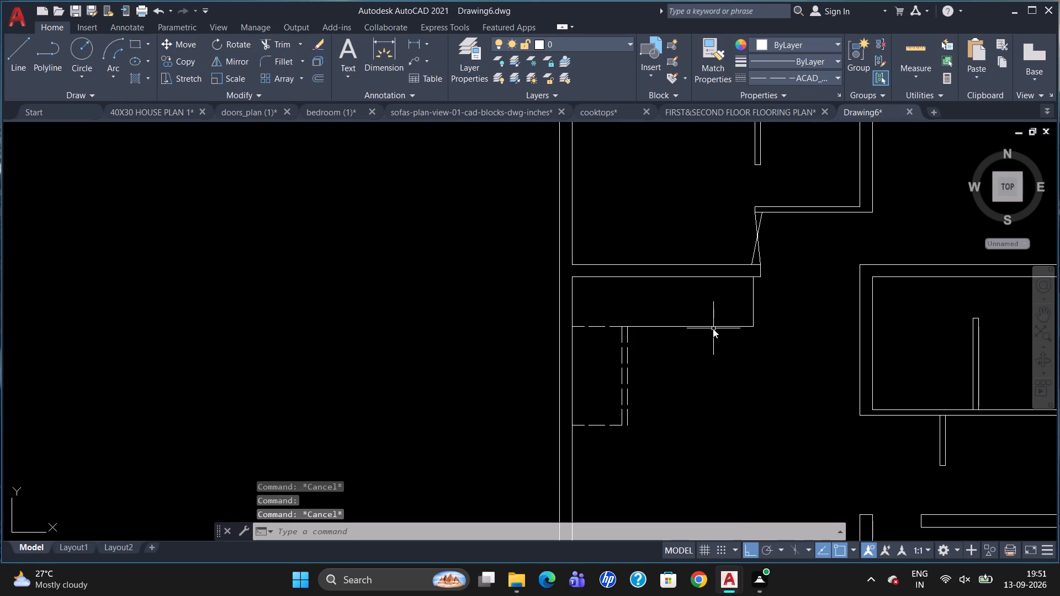
{"action": "key", "text": "r"}
{"action": "left_click", "coordinate": [730, 368]}
{"action": "left_click", "coordinate": [690, 328]}
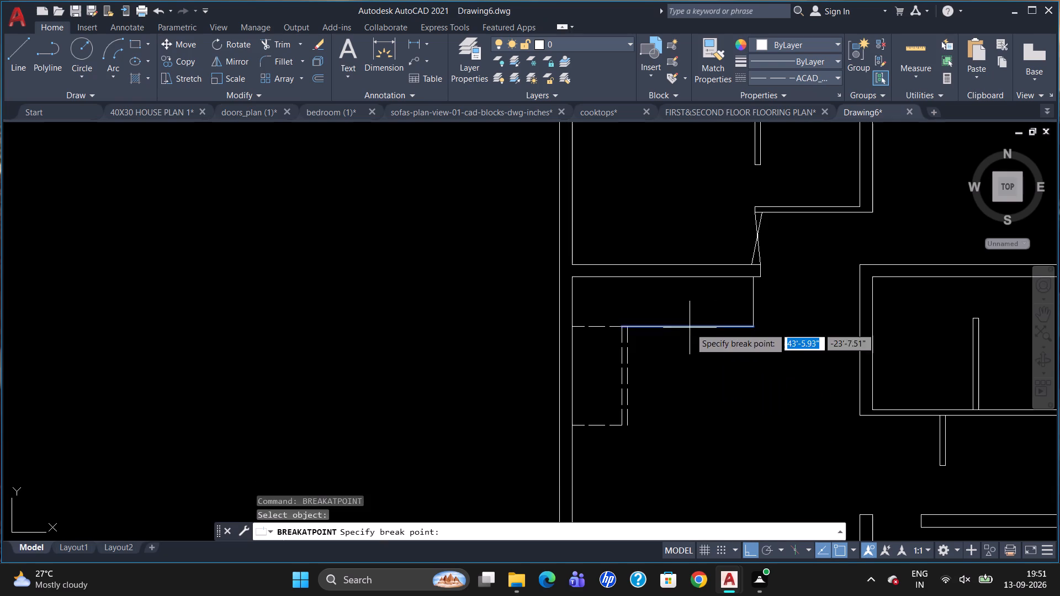
{"action": "left_click", "coordinate": [628, 327]}
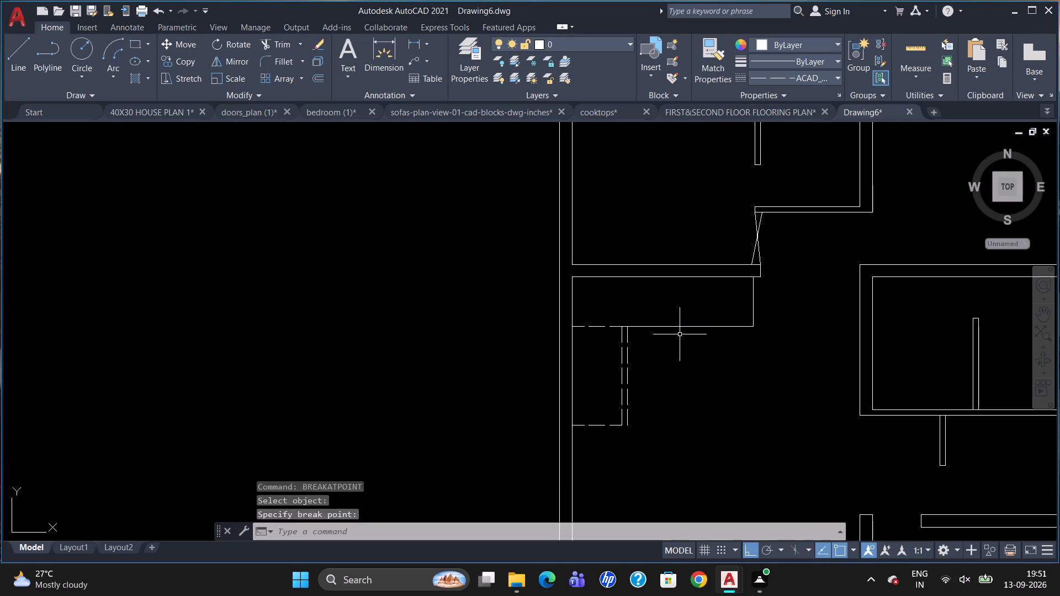
Set the current linetype to ByLayer.
{"action": "left_click", "coordinate": [791, 75]}
{"action": "left_click", "coordinate": [796, 92]}
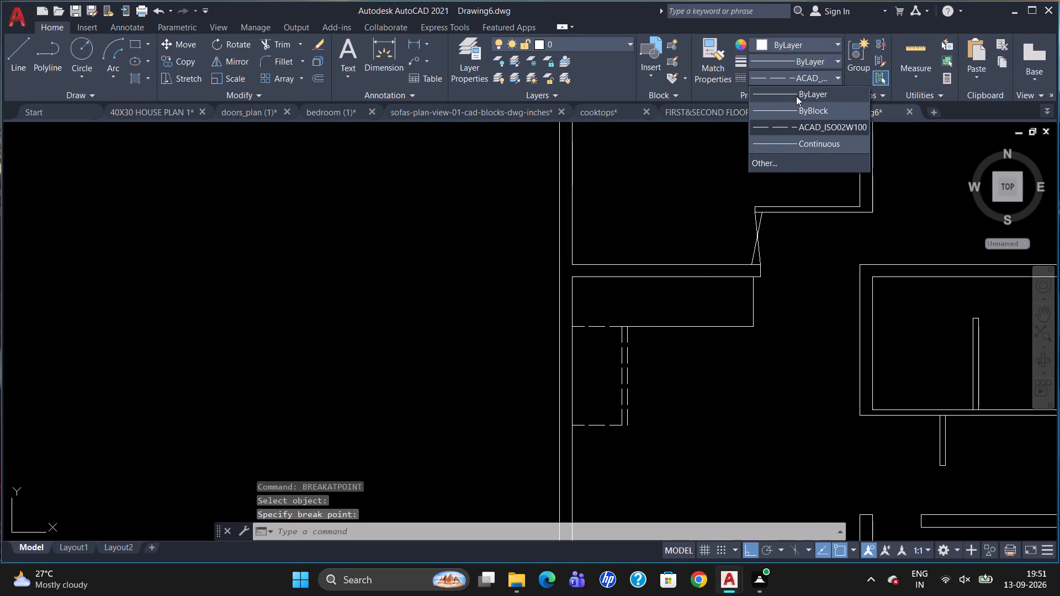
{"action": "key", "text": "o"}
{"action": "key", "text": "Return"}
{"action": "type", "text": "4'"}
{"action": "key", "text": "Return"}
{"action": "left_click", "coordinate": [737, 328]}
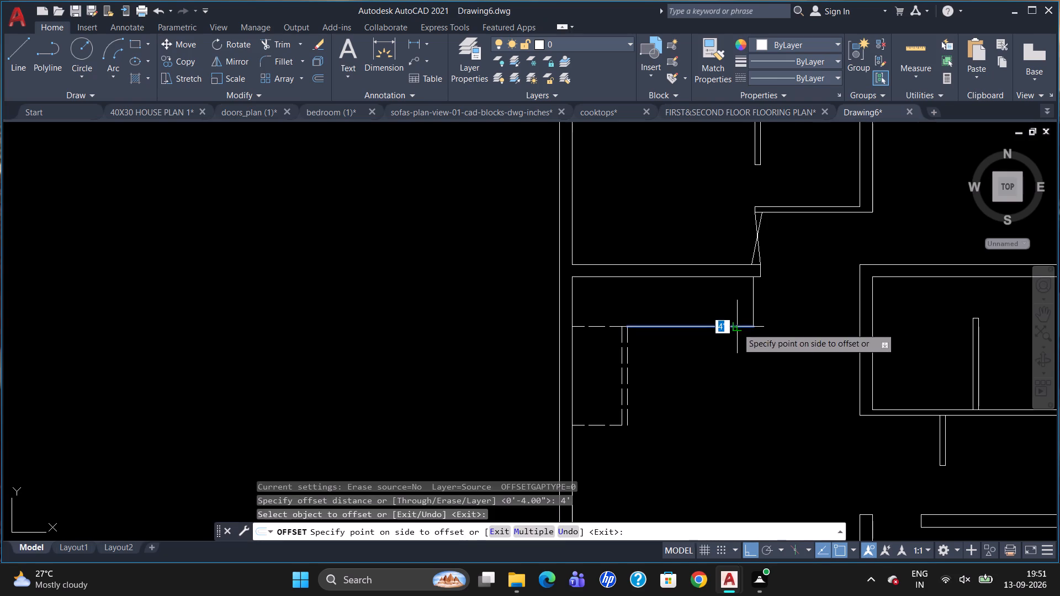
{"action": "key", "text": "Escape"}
Offset the upper rectangle's solid lower edge, beyond the break, 4" downward.
{"action": "key", "text": "o"}
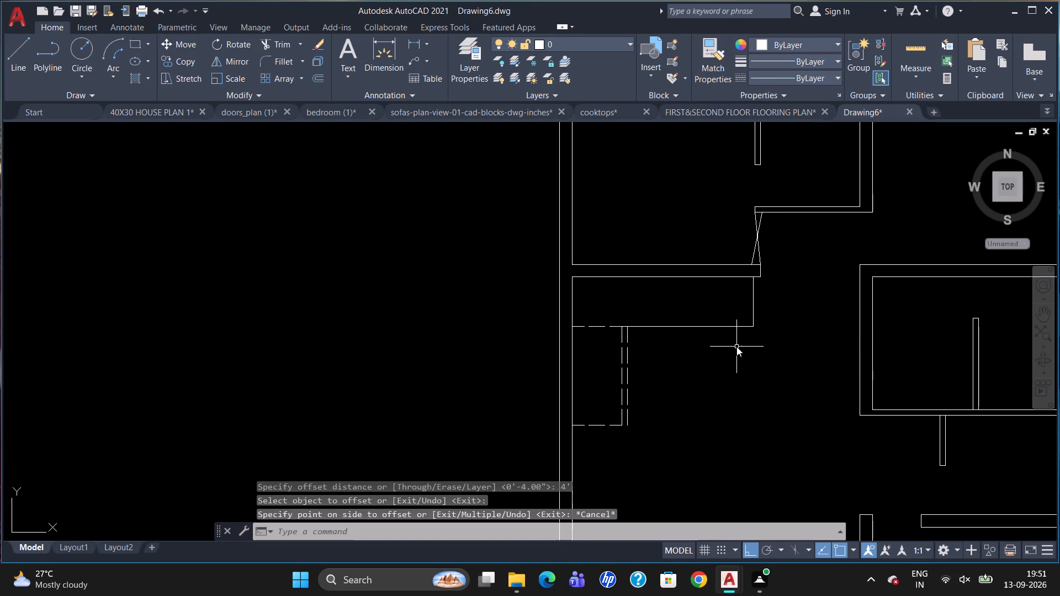
{"action": "key", "text": "Return"}
{"action": "key", "text": "4"}
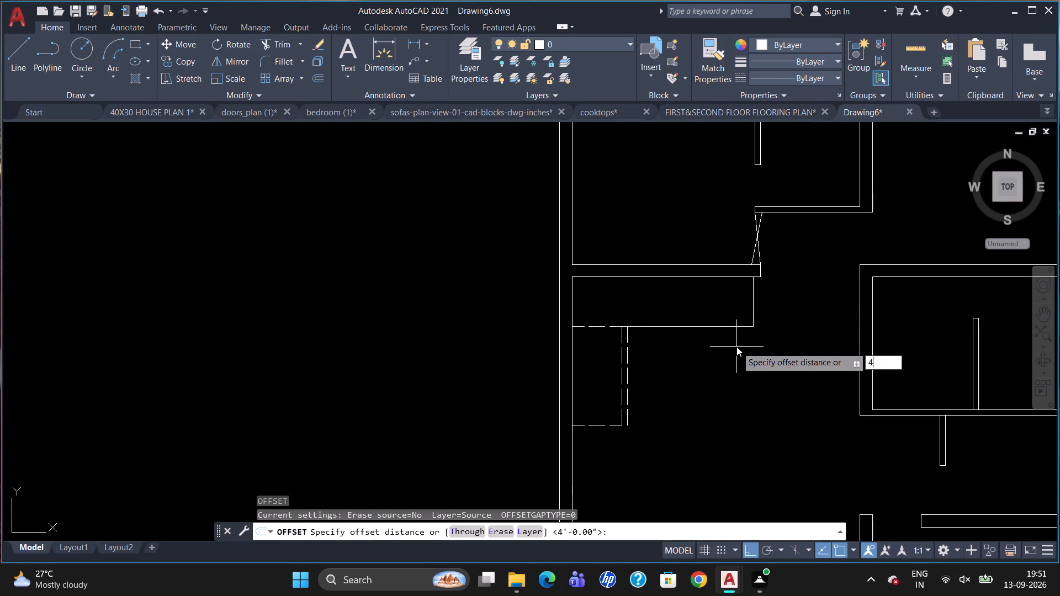
{"action": "key", "text": "Return"}
{"action": "left_click_drag", "start_coordinate": [719, 327], "coordinate": [720, 332]}
{"action": "left_click", "coordinate": [722, 337]}
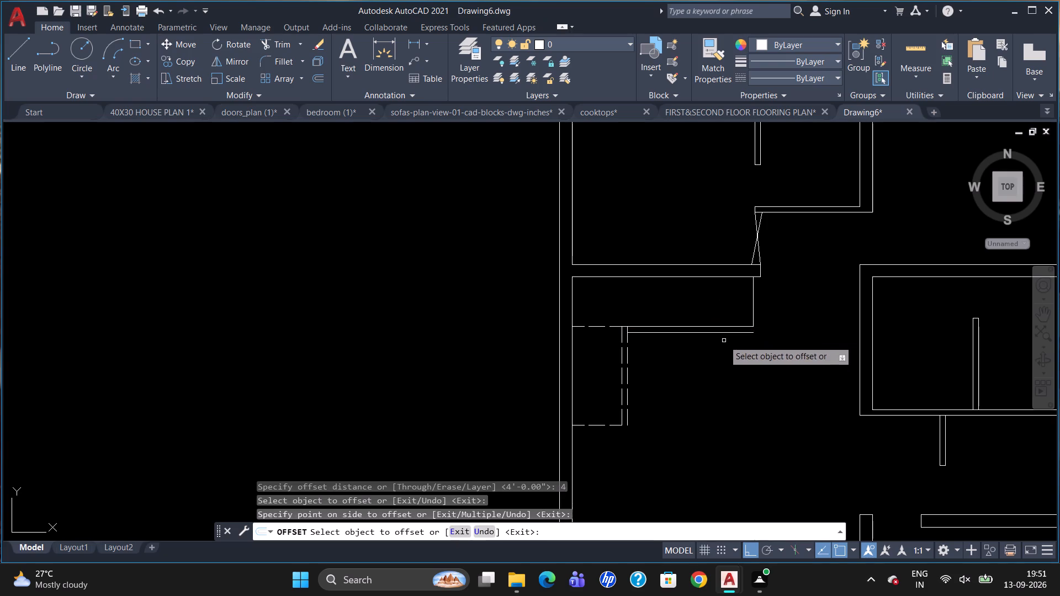
{"action": "key", "text": "Escape"}
Draw a line from the upper rectangle's lower right corner out to align with the wall end above and down about 3.5".
{"action": "key", "text": "l"}
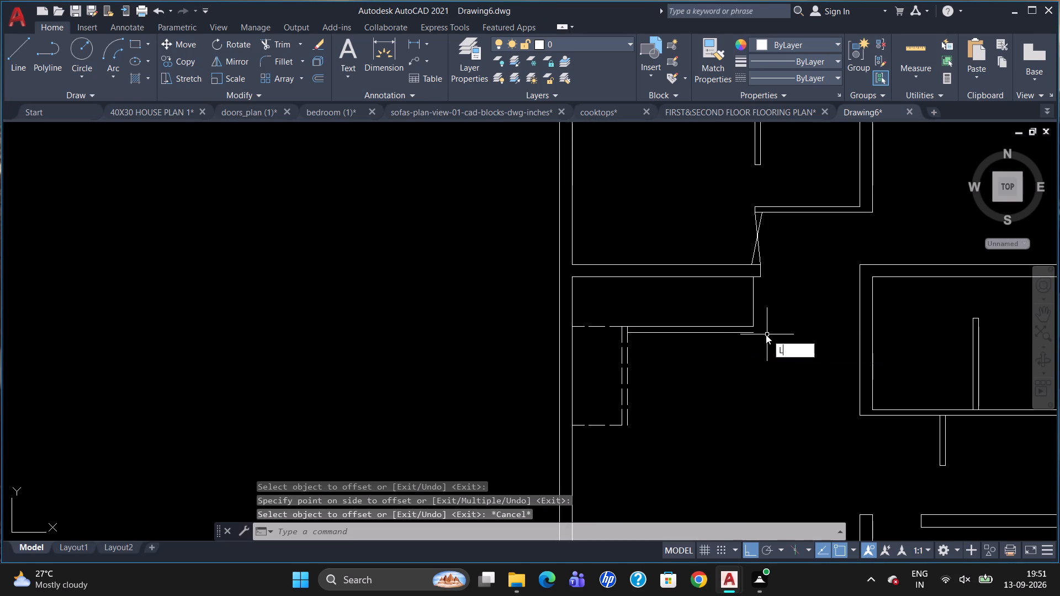
{"action": "key", "text": "Return"}
{"action": "scroll", "coordinate": [757, 338], "scroll_direction": "up", "scroll_amount": 2}
{"action": "left_click", "coordinate": [751, 310]}
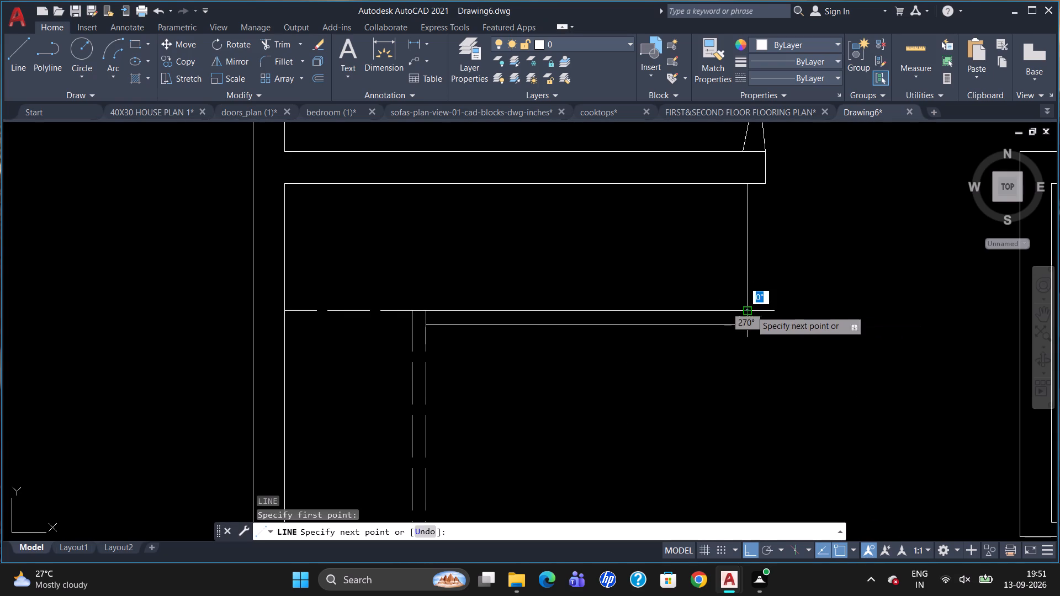
{"action": "left_click", "coordinate": [765, 313]}
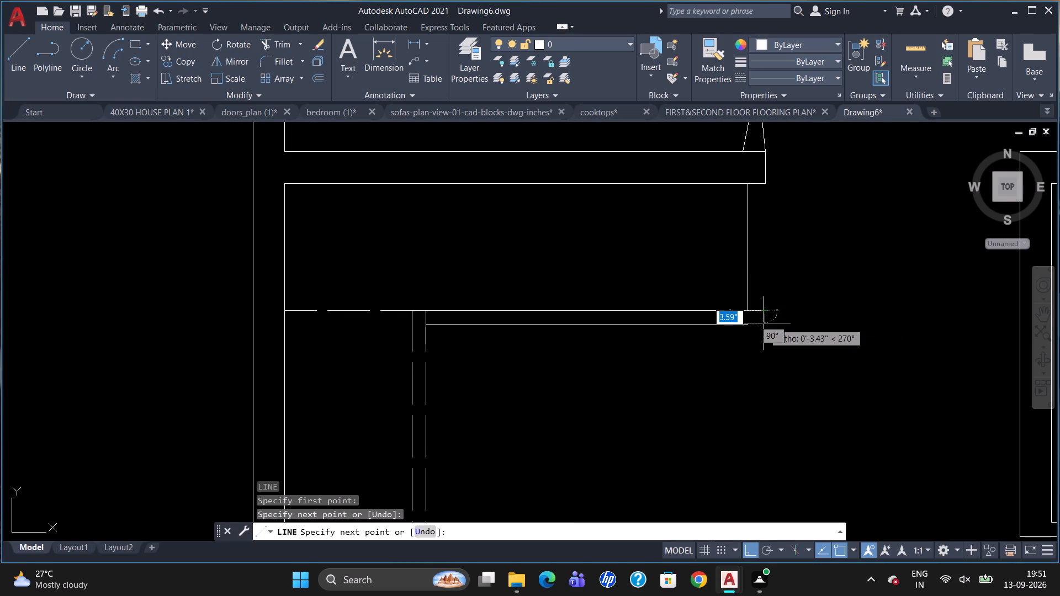
{"action": "left_click", "coordinate": [763, 324]}
{"action": "key", "text": "Escape"}
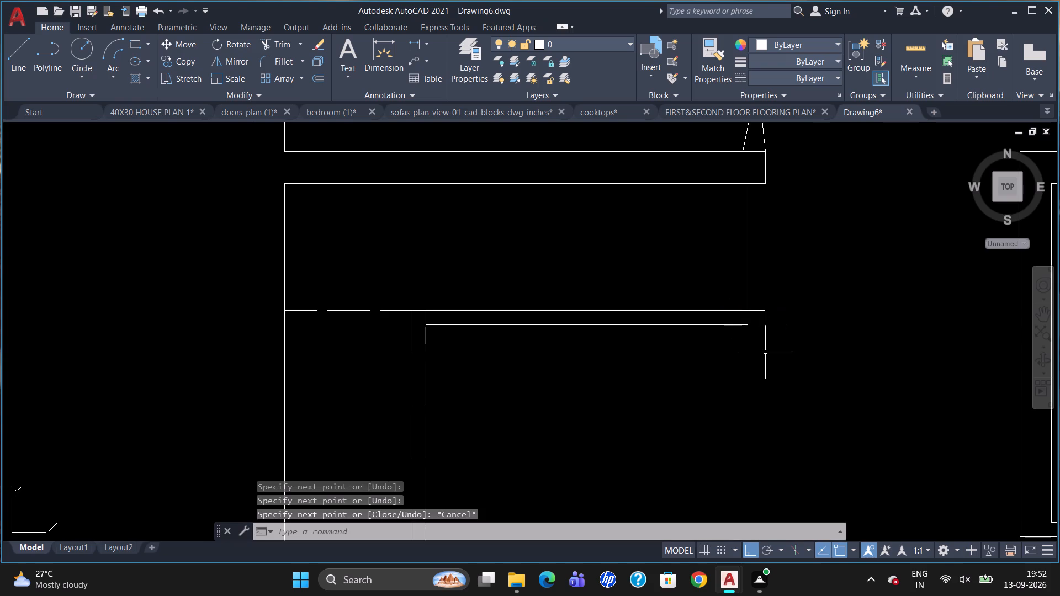
Draw a horizontal line about 1' long from the offset line's right end, passing the short vertical segment.
{"action": "key", "text": "l"}
{"action": "key", "text": "Return"}
{"action": "left_click", "coordinate": [748, 326]}
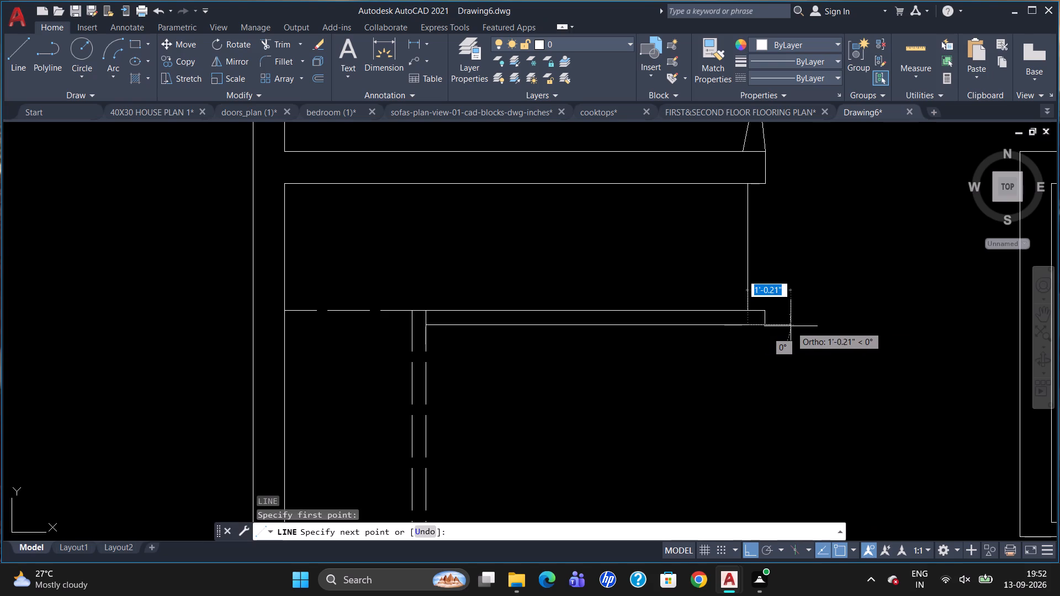
{"action": "left_click", "coordinate": [791, 326]}
{"action": "key", "text": "Escape"}
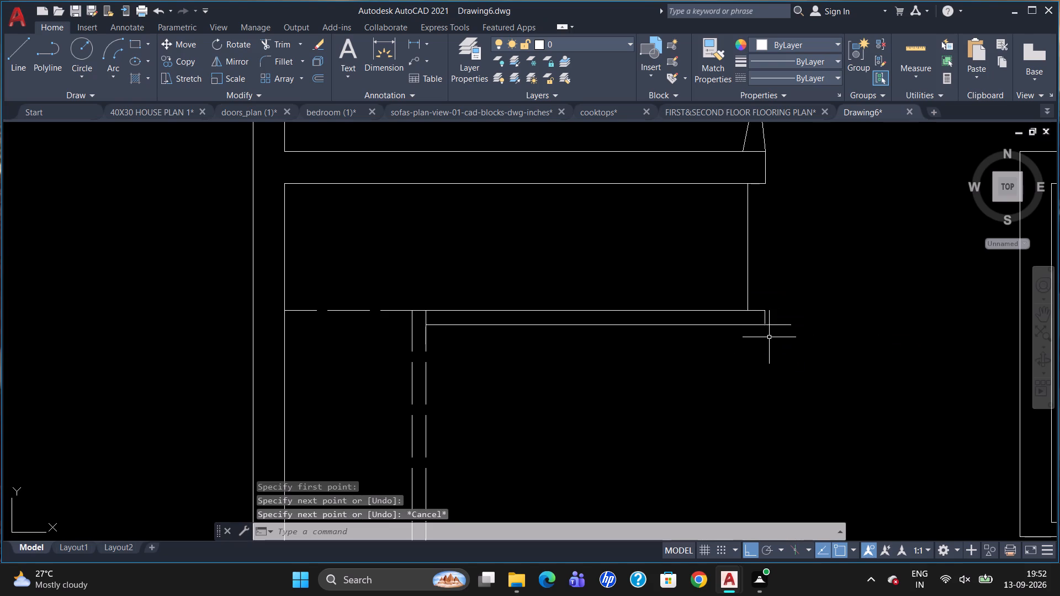
Extend the short vertical end segment down to the new horizontal line.
{"action": "type", "text": "EX"}
{"action": "key", "text": "Return"}
{"action": "scroll", "coordinate": [767, 332], "scroll_direction": "up", "scroll_amount": 2}
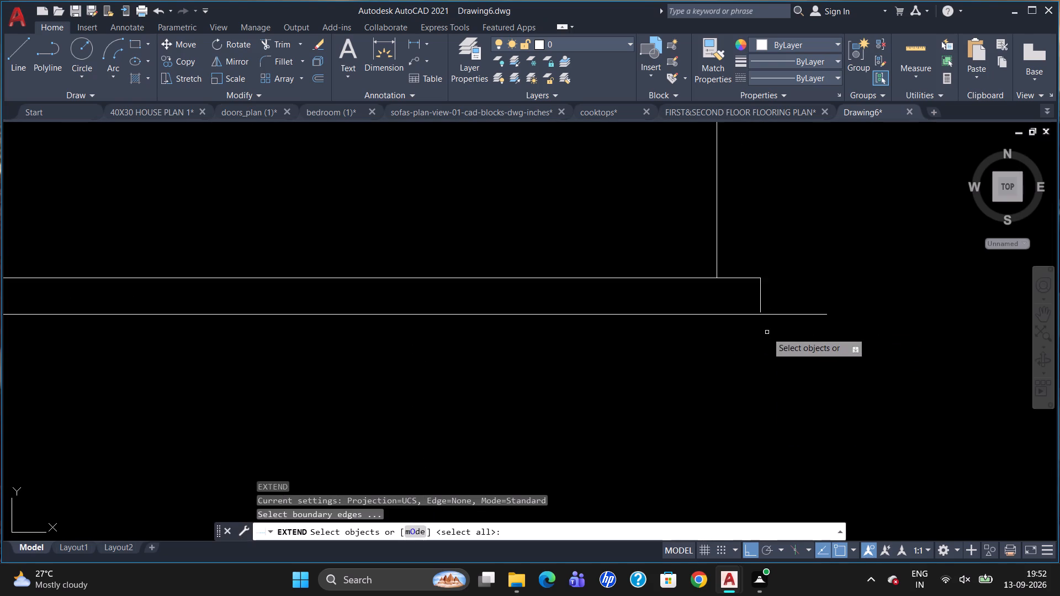
{"action": "left_click", "coordinate": [778, 316]}
{"action": "key", "text": "Return"}
{"action": "left_click", "coordinate": [760, 301]}
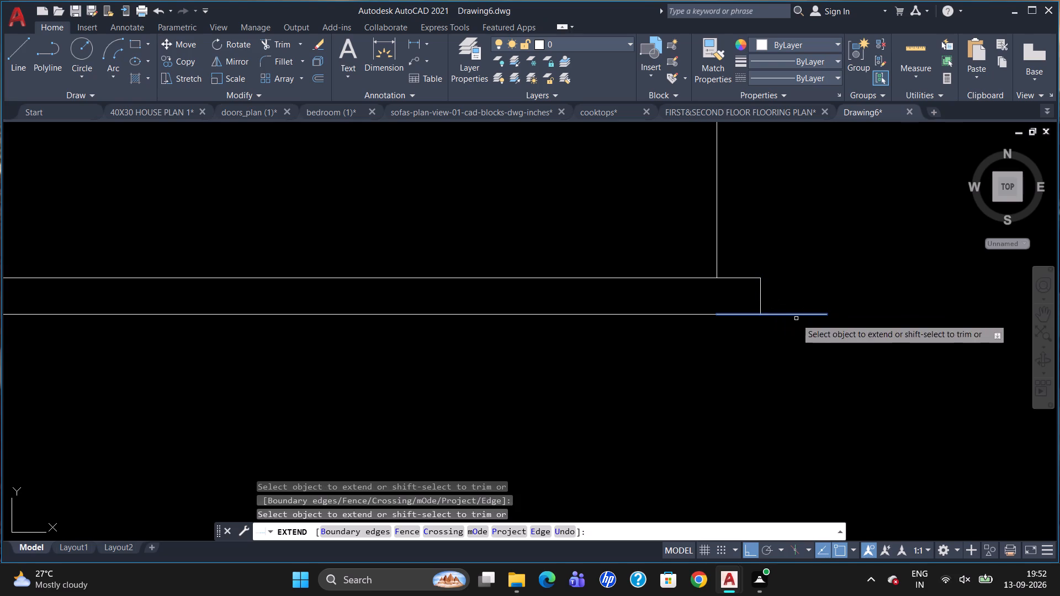
{"action": "key", "text": "Escape"}
Trim the horizontal line's overhang beyond the short vertical end segment.
{"action": "type", "text": "TR"}
{"action": "key", "text": "Return"}
{"action": "key", "text": "Return"}
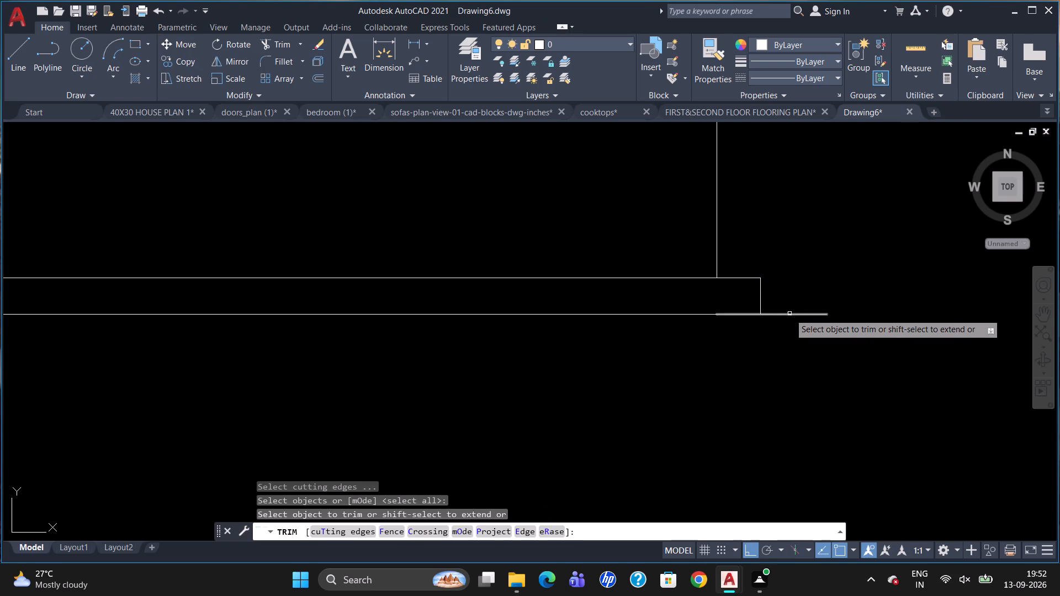
{"action": "left_click", "coordinate": [790, 315]}
{"action": "scroll", "coordinate": [806, 310], "scroll_direction": "down", "scroll_amount": 3}
{"action": "scroll", "coordinate": [780, 347], "scroll_direction": "down", "scroll_amount": 1}
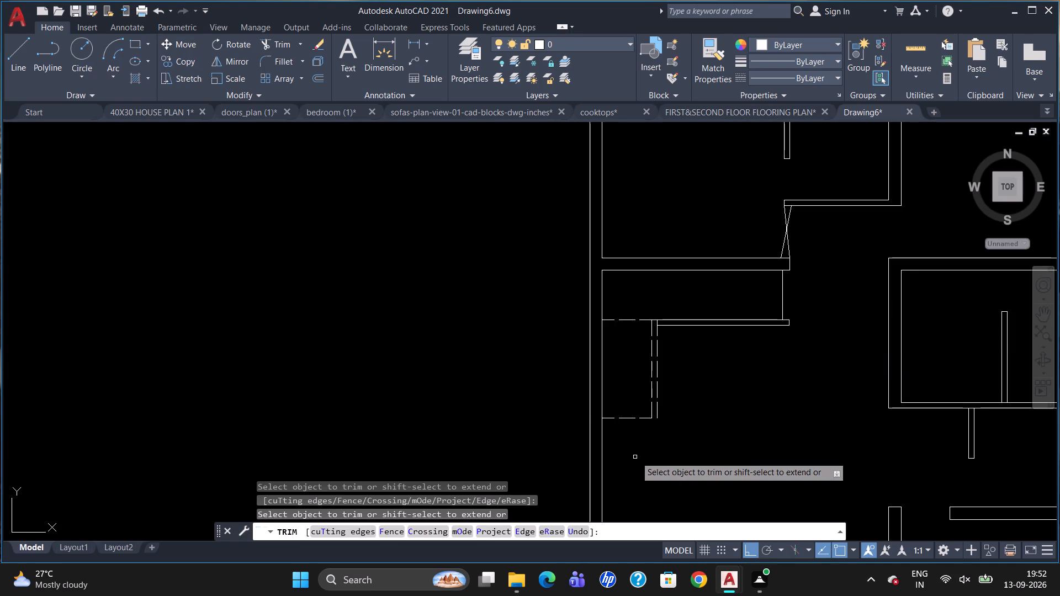
{"action": "key", "text": "Escape"}
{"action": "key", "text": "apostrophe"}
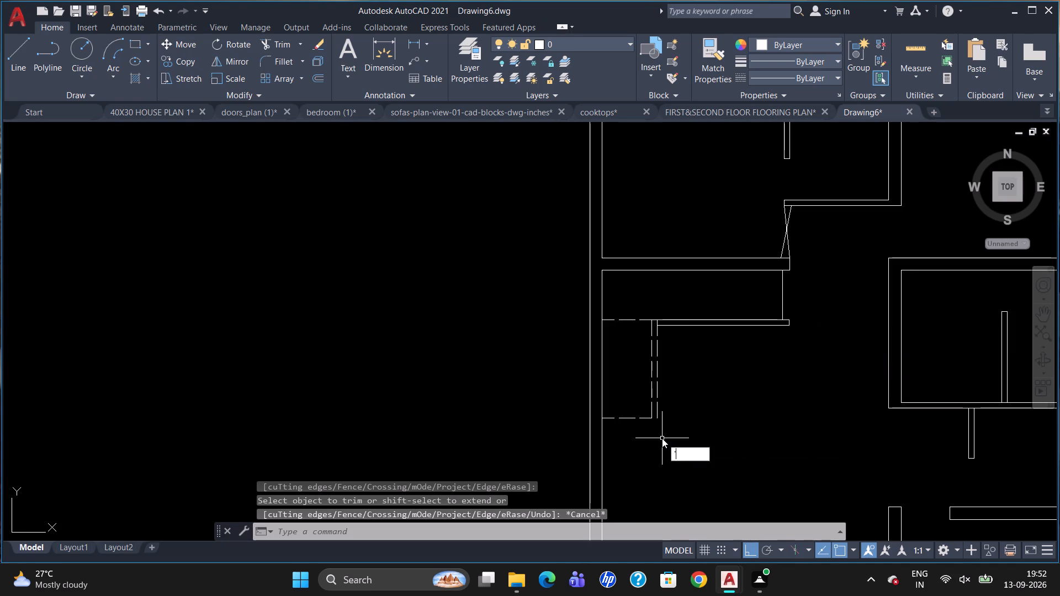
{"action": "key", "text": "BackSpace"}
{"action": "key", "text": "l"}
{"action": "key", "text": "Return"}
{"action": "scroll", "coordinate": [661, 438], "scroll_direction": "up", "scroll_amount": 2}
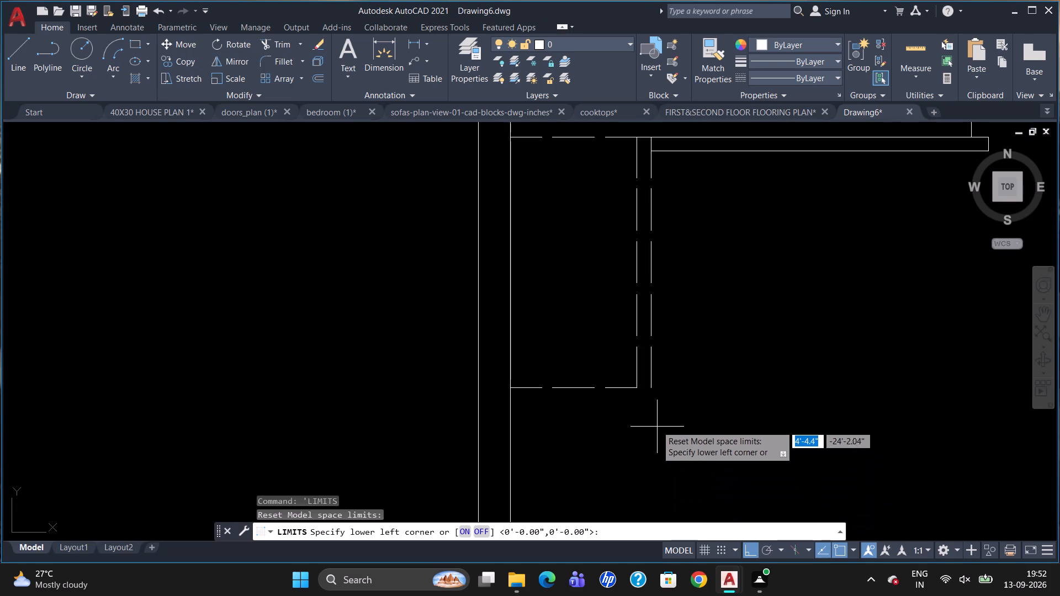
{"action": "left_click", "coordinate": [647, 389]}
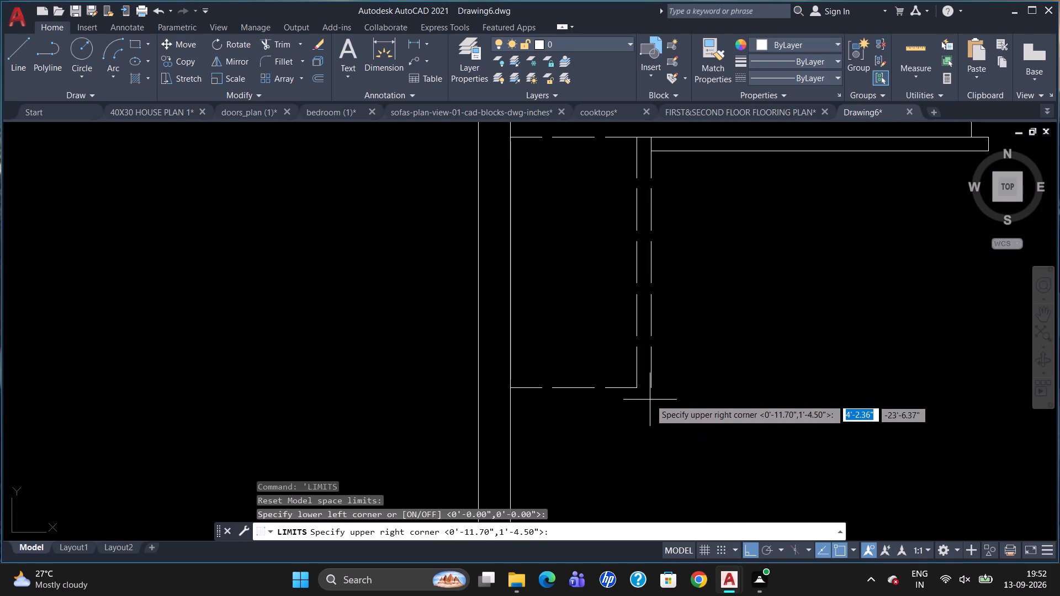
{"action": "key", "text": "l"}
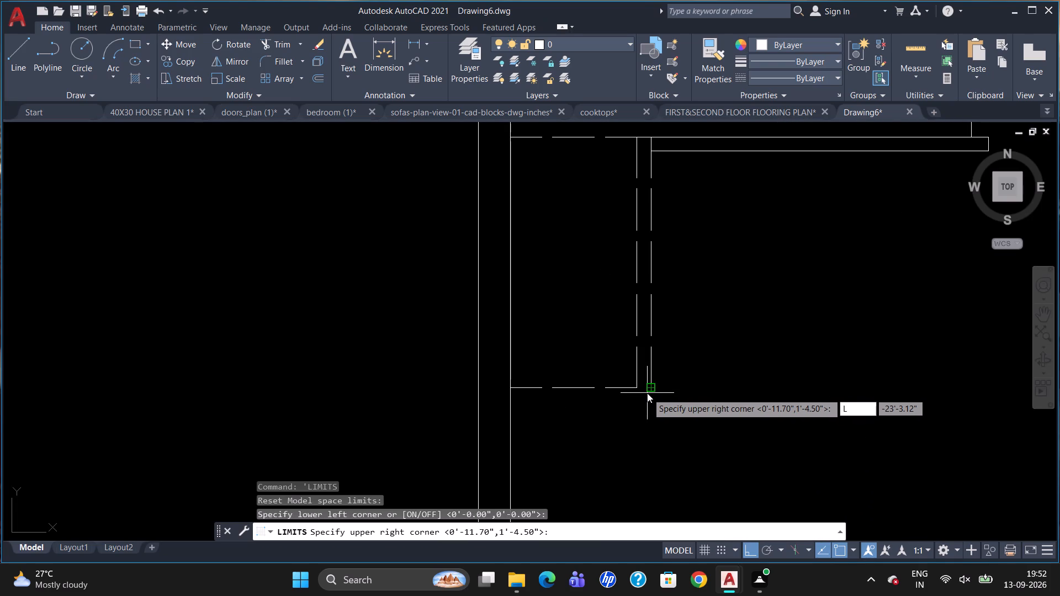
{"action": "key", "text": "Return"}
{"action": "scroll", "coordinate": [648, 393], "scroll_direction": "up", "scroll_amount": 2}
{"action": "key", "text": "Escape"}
Draw a cap from the outer dashed line's lower end down about 2", across to the inner dashed line, and up to its corner.
{"action": "key", "text": "l"}
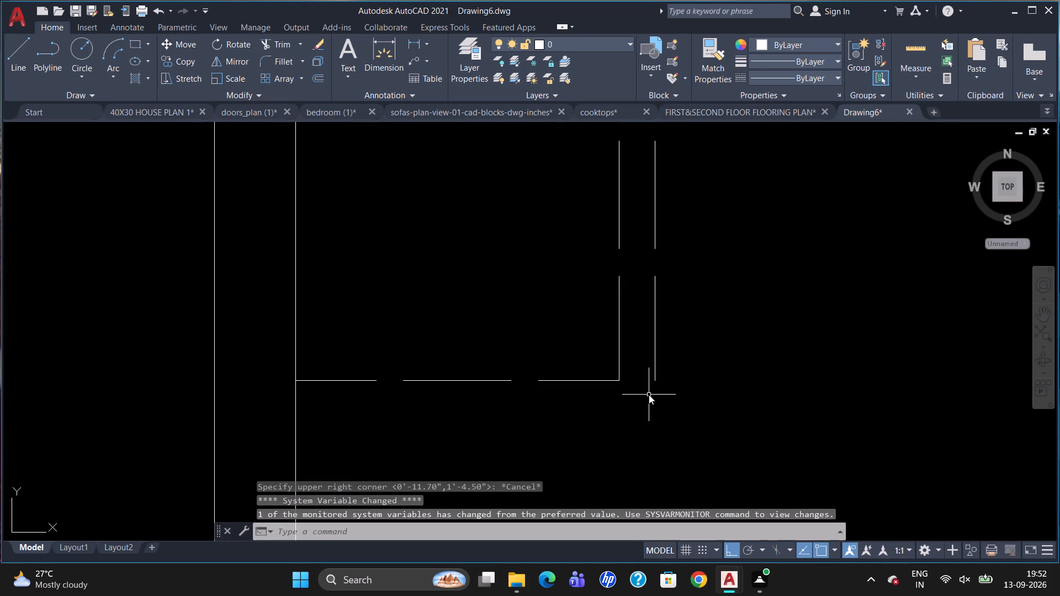
{"action": "key", "text": "Return"}
{"action": "left_click_drag", "start_coordinate": [655, 381], "coordinate": [656, 388]}
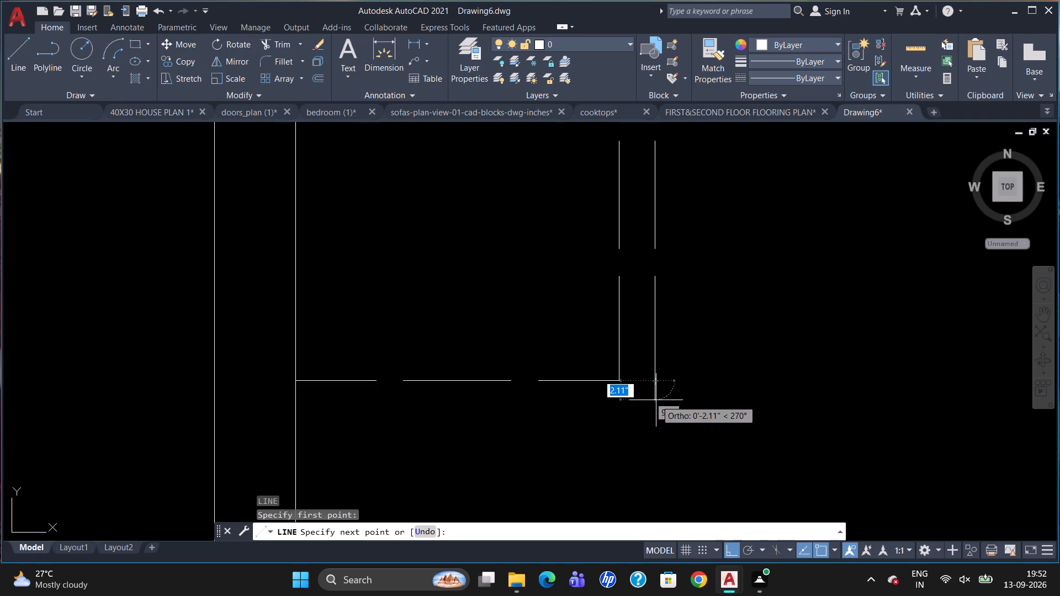
{"action": "left_click", "coordinate": [656, 400]}
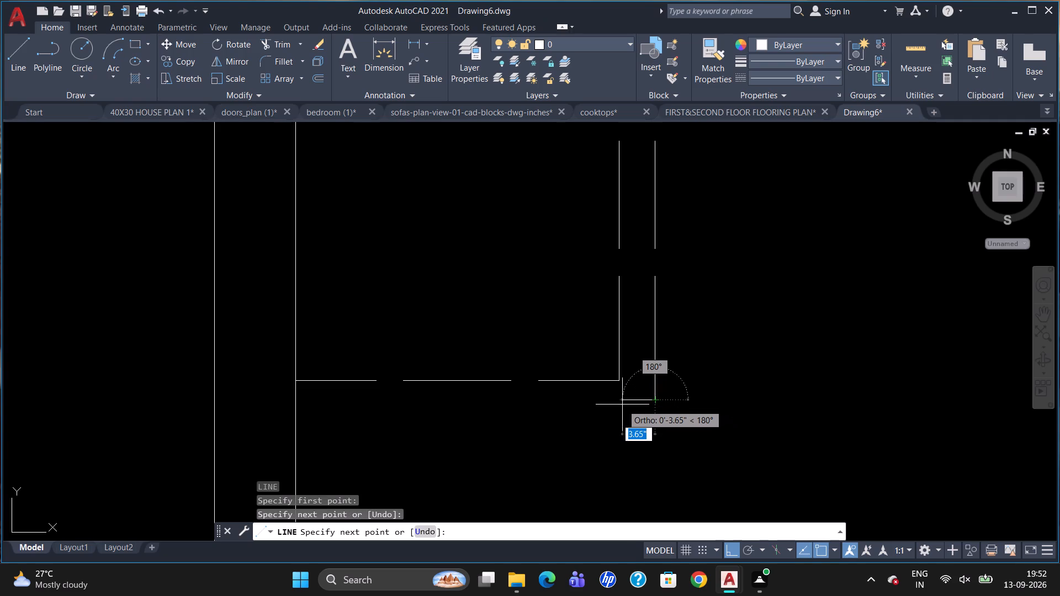
{"action": "left_click", "coordinate": [619, 405]}
{"action": "left_click", "coordinate": [618, 381]}
{"action": "key", "text": "Escape"}
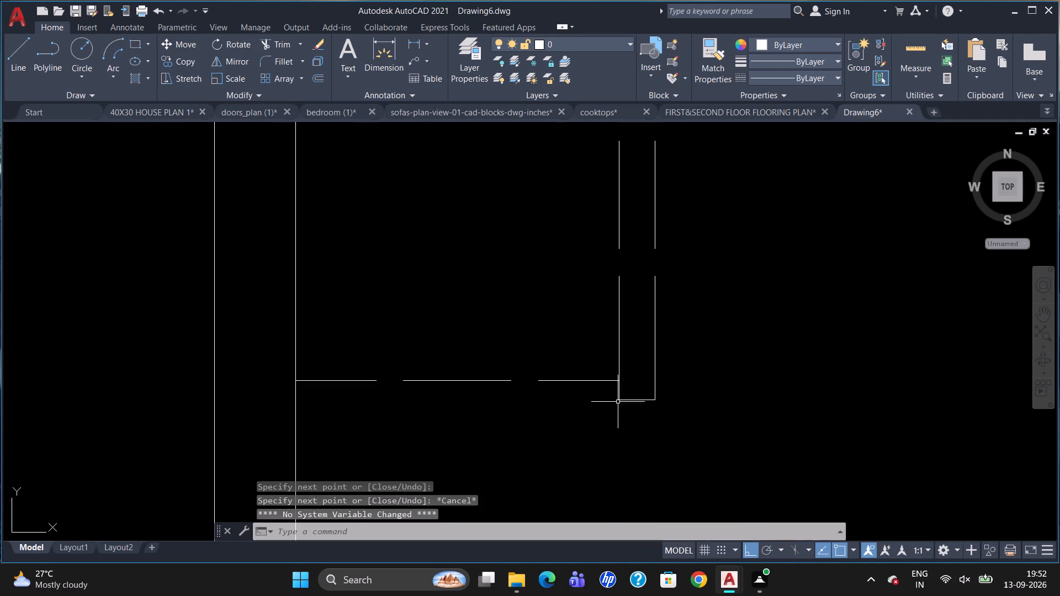
Draw a vertical line from the corner where the dashed stair edge meets the solid edge up to the wall above.
{"action": "scroll", "coordinate": [771, 408], "scroll_direction": "down", "scroll_amount": 3}
{"action": "scroll", "coordinate": [730, 438], "scroll_direction": "down", "scroll_amount": 1}
{"action": "scroll", "coordinate": [876, 227], "scroll_direction": "up", "scroll_amount": 1}
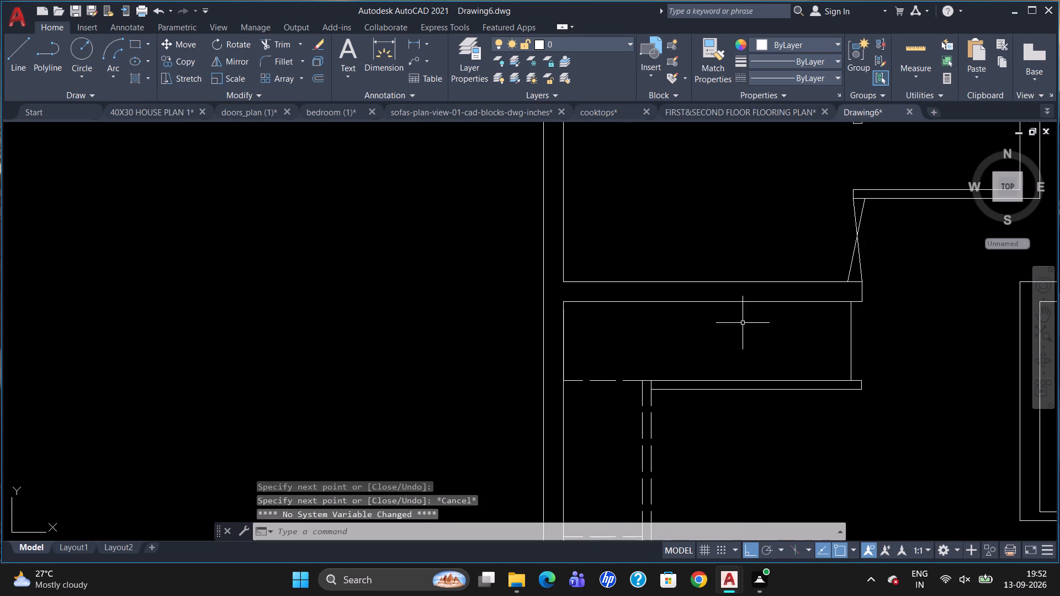
{"action": "left_click", "coordinate": [614, 381]}
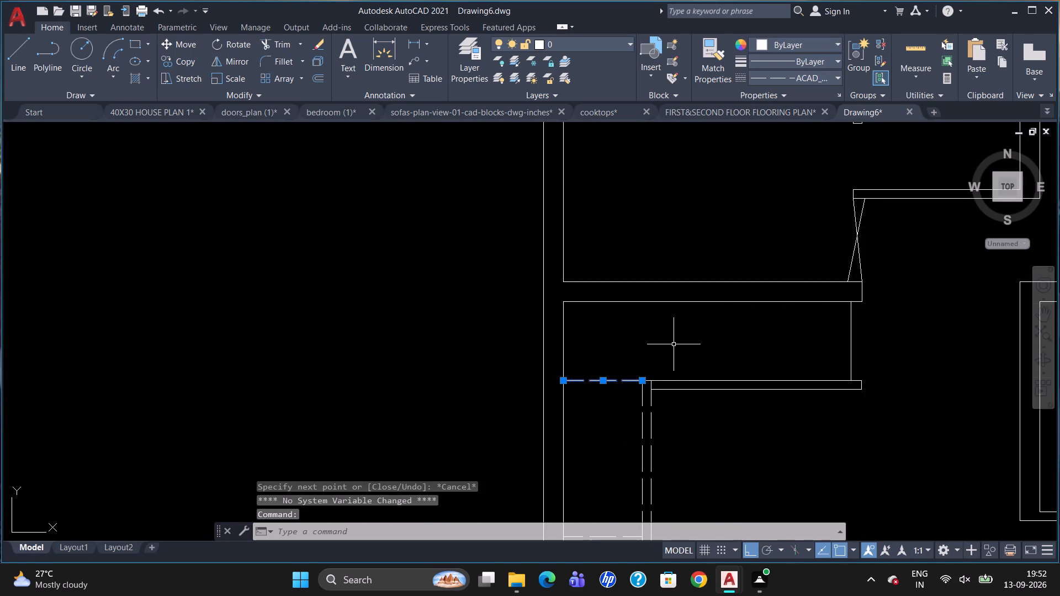
{"action": "key", "text": "Escape"}
{"action": "scroll", "coordinate": [668, 318], "scroll_direction": "down", "scroll_amount": 1}
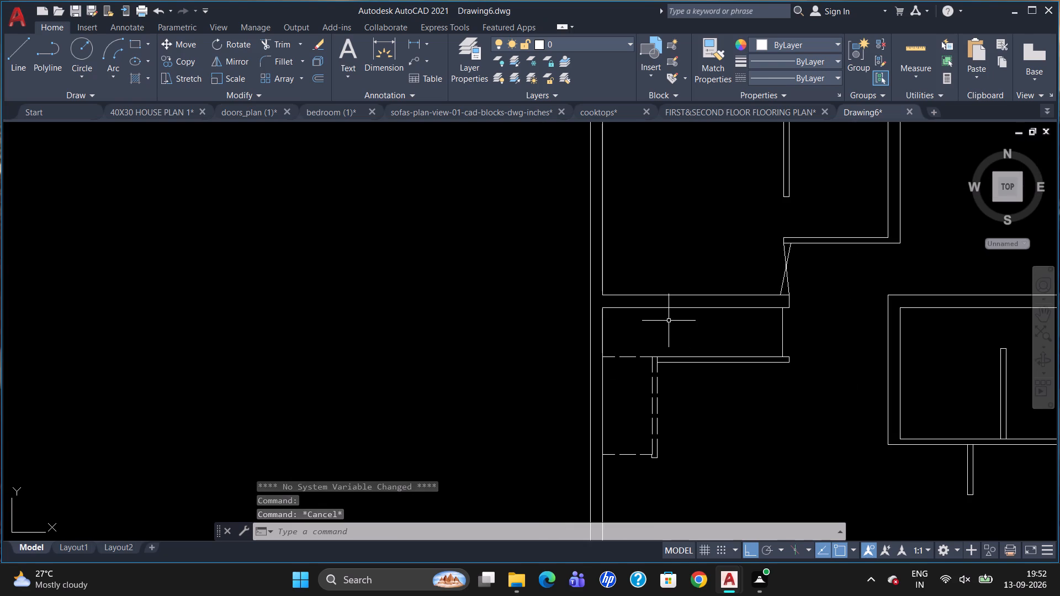
{"action": "scroll", "coordinate": [666, 348], "scroll_direction": "up", "scroll_amount": 1}
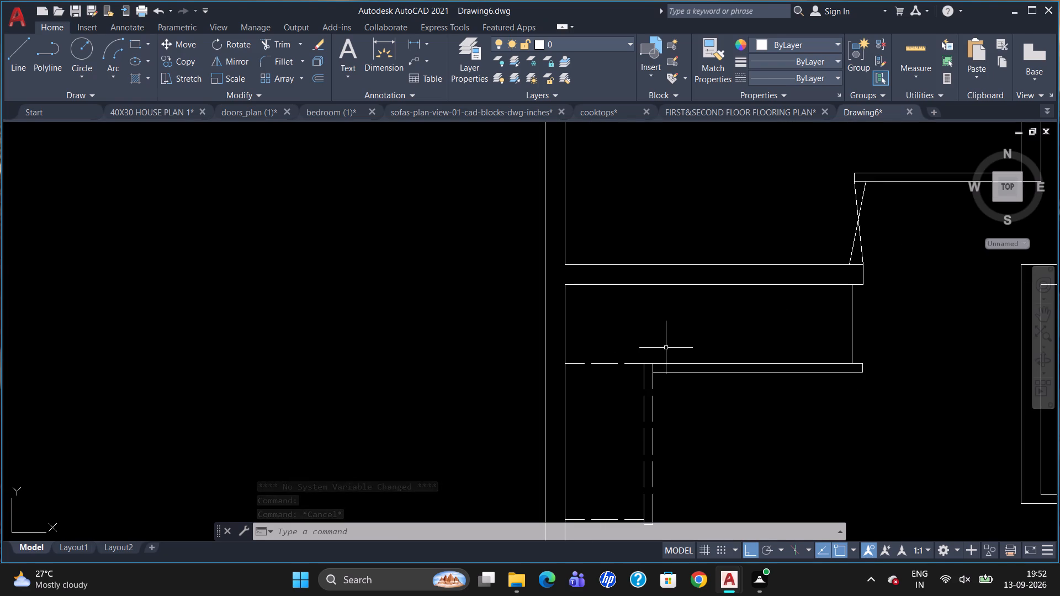
{"action": "key", "text": "l"}
{"action": "key", "text": "Return"}
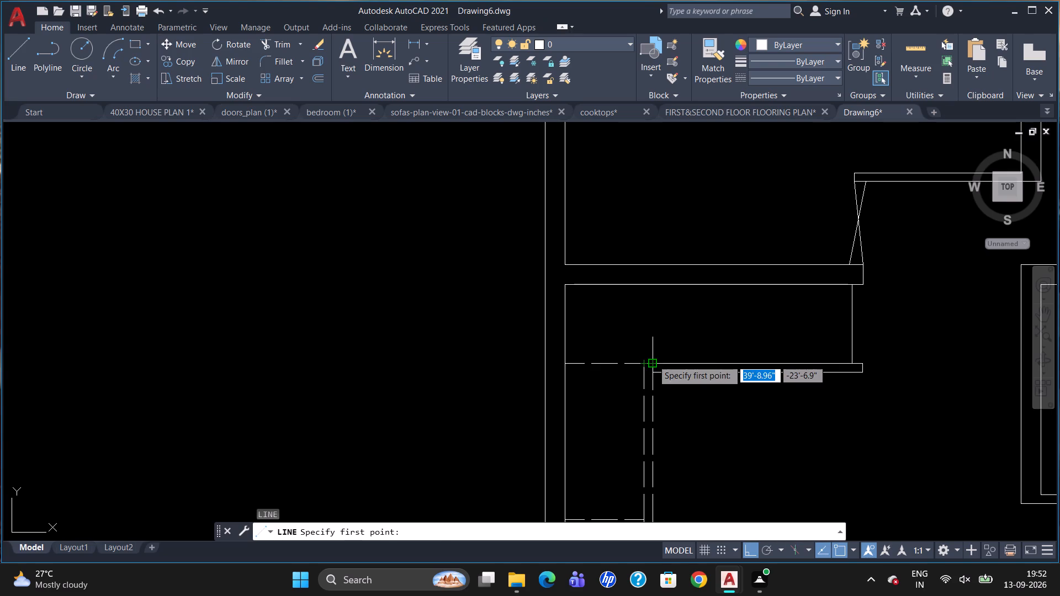
{"action": "left_click", "coordinate": [653, 360]}
{"action": "left_click", "coordinate": [647, 286]}
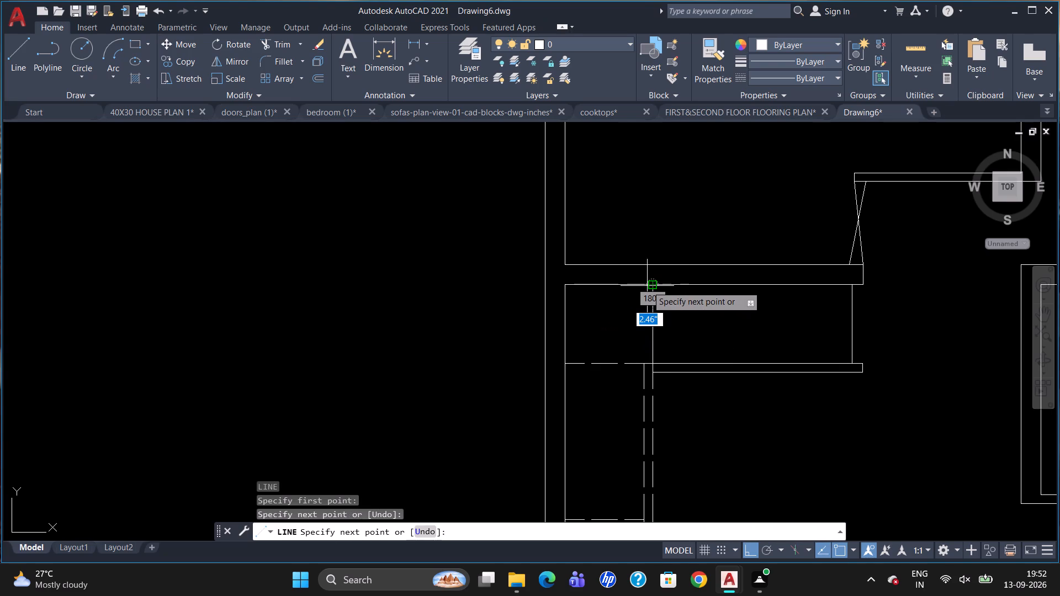
{"action": "key", "text": "Escape"}
Copy the upper horizontal dashed line down as a fitted array of 6 items ending at the lower dashed line.
{"action": "scroll", "coordinate": [709, 277], "scroll_direction": "down", "scroll_amount": 1}
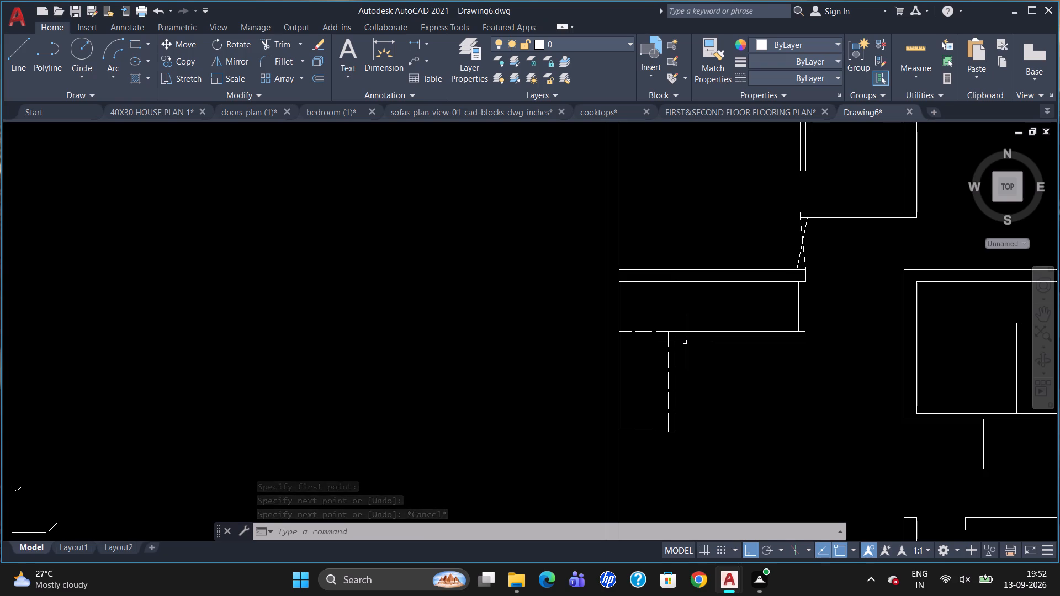
{"action": "left_click", "coordinate": [647, 332]}
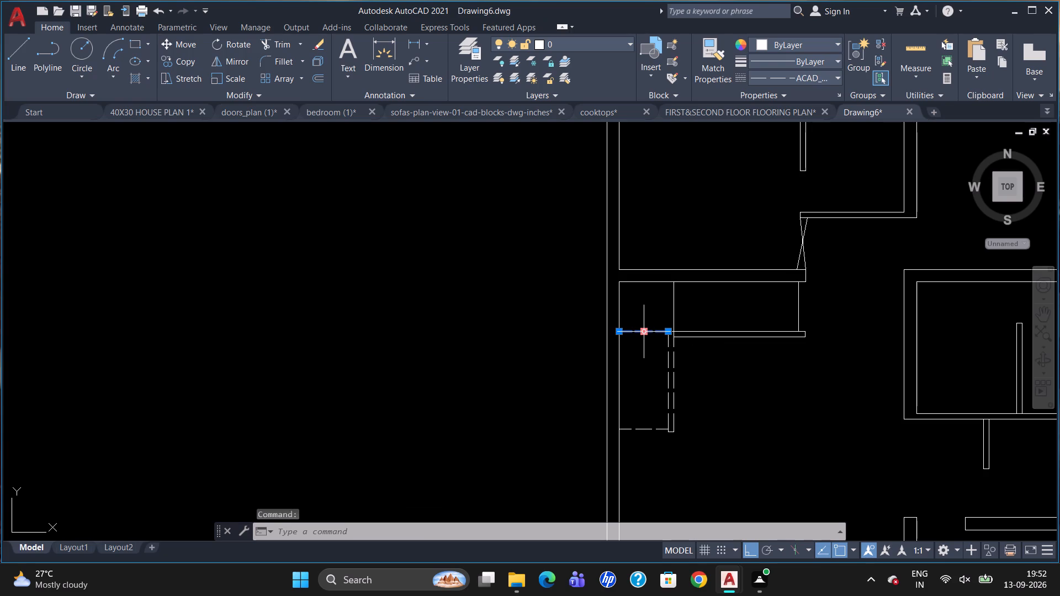
{"action": "type", "text": "CO"}
{"action": "key", "text": "Return"}
{"action": "left_click", "coordinate": [647, 332]}
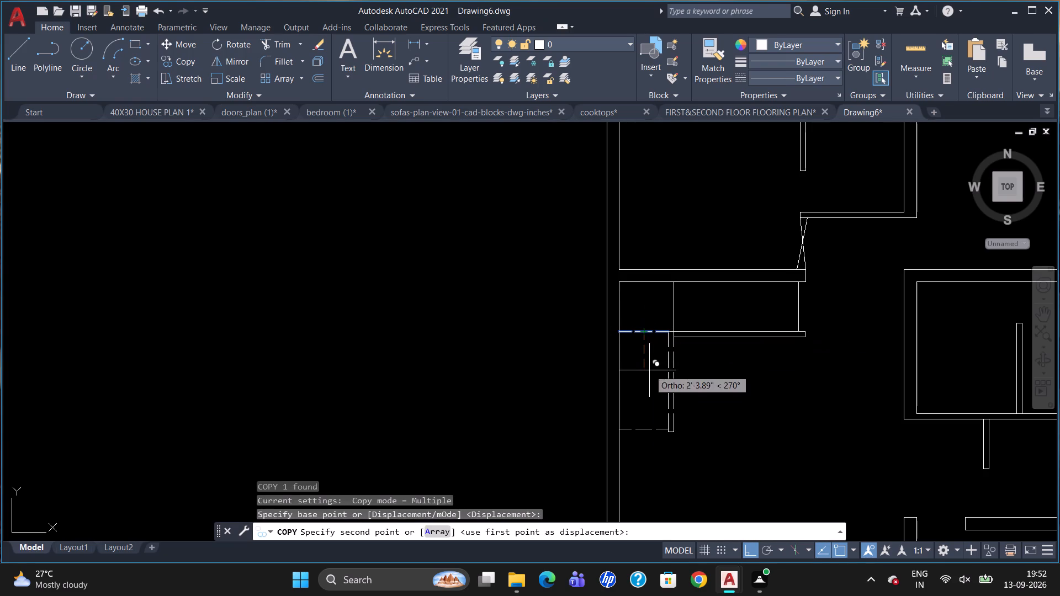
{"action": "left_click", "coordinate": [435, 528]}
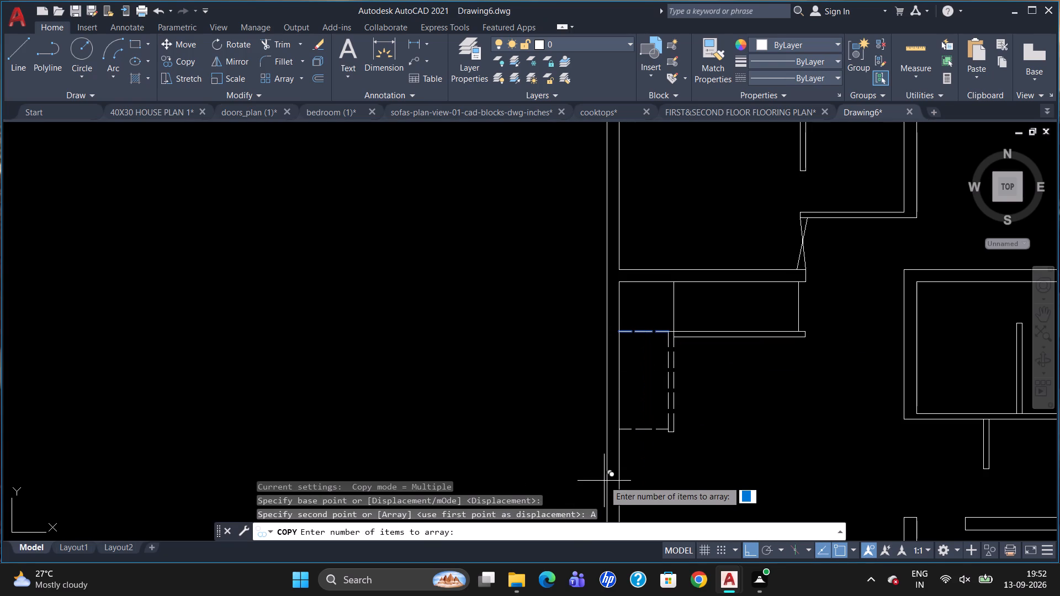
{"action": "key", "text": "6"}
{"action": "key", "text": "Return"}
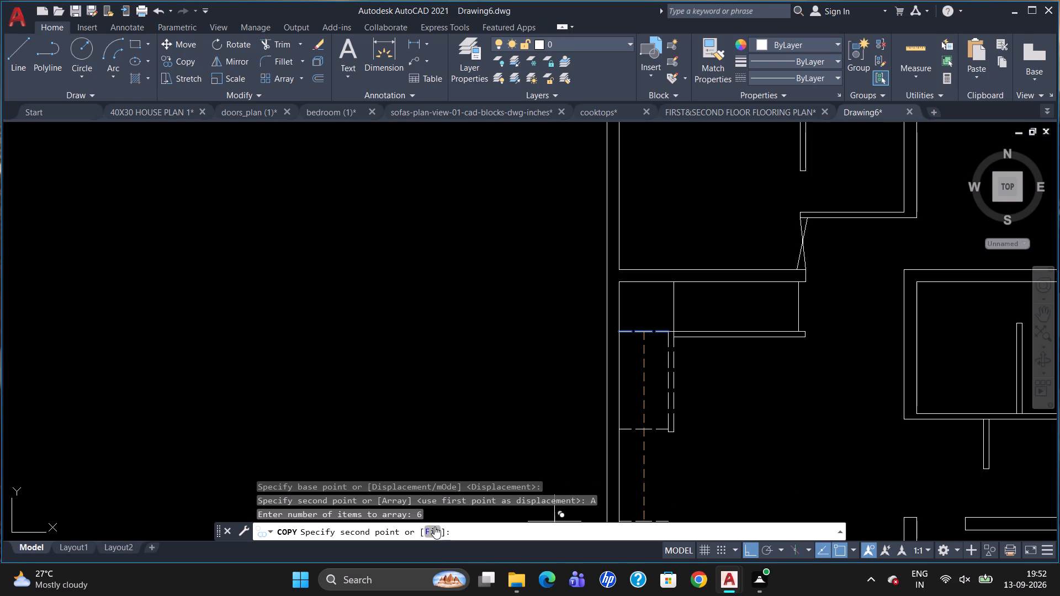
{"action": "left_click", "coordinate": [434, 528]}
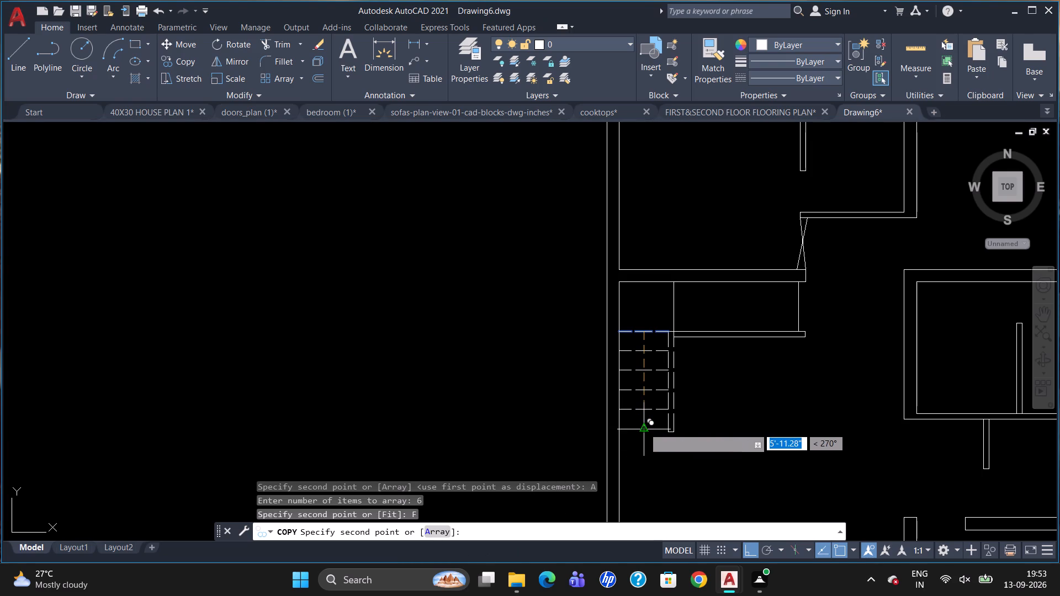
{"action": "left_click", "coordinate": [644, 428]}
{"action": "key", "text": "Escape"}
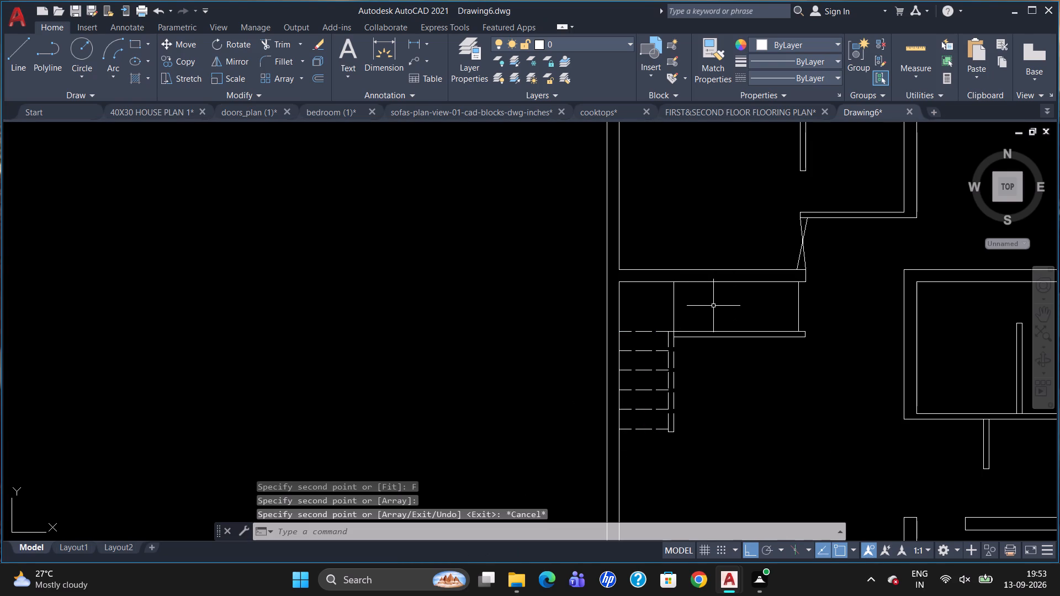
Copy the new vertical line across the horizontal flight as a fitted array of 9 items ending at the flight's far end line.
{"action": "type", "text": "CO"}
{"action": "key", "text": "Return"}
{"action": "left_click", "coordinate": [675, 313]}
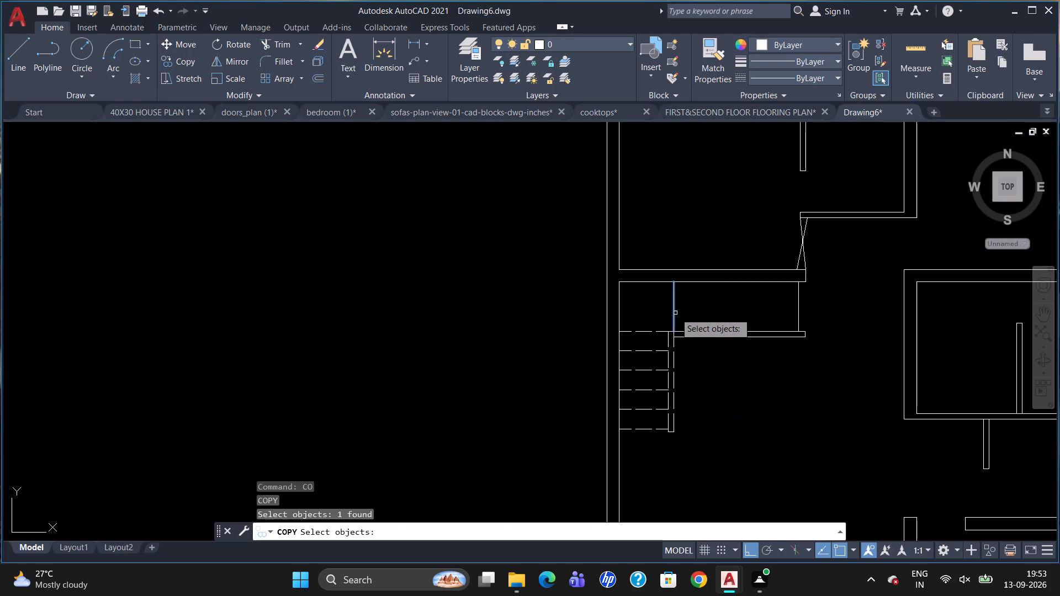
{"action": "key", "text": "Return"}
{"action": "left_click_drag", "start_coordinate": [675, 313], "coordinate": [690, 313]}
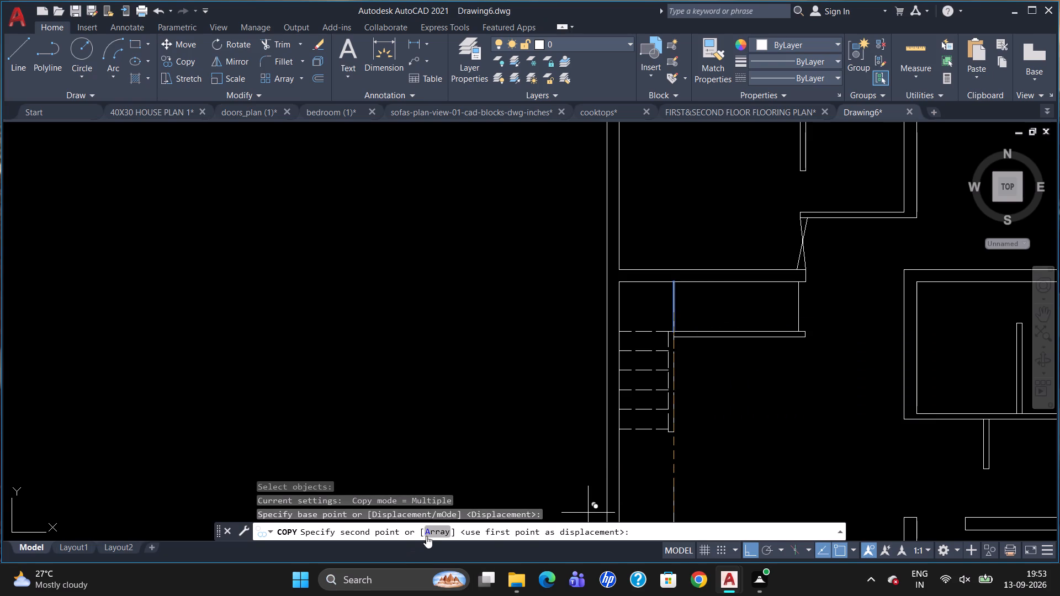
{"action": "left_click", "coordinate": [432, 532]}
{"action": "key", "text": "9"}
{"action": "key", "text": "Return"}
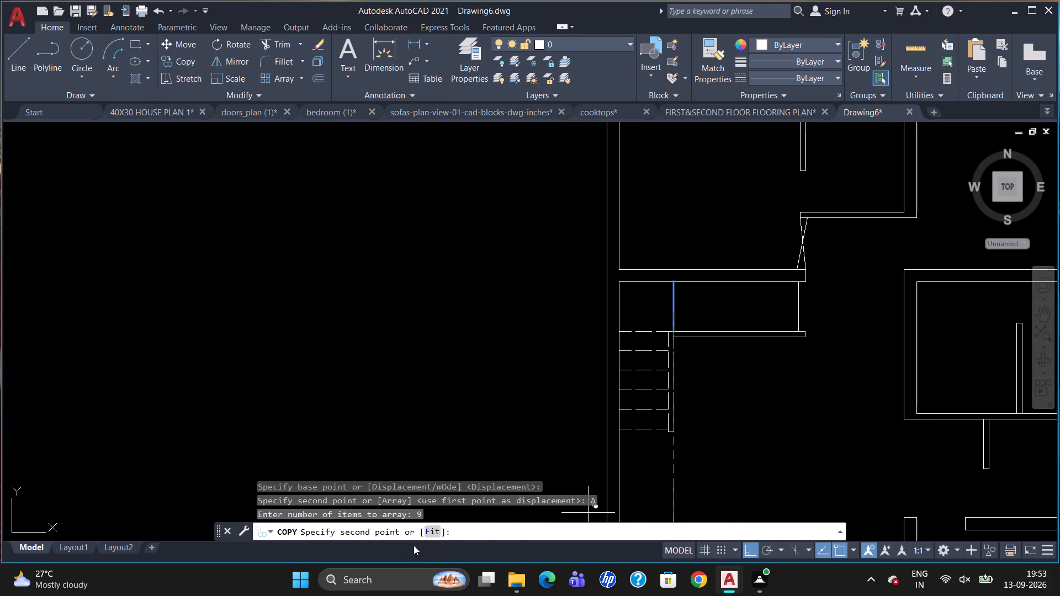
{"action": "left_click", "coordinate": [428, 533]}
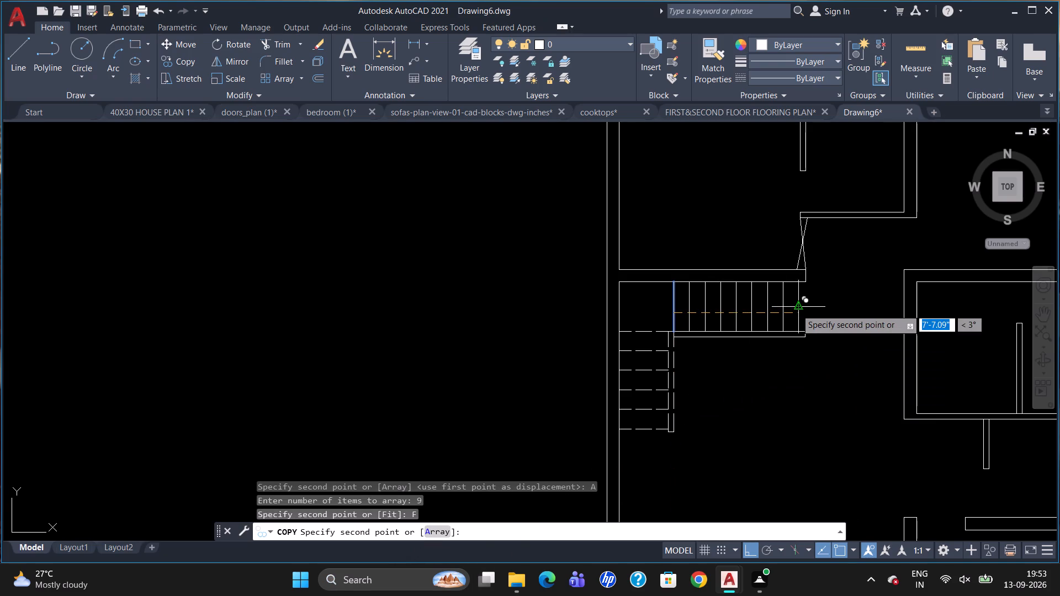
{"action": "left_click", "coordinate": [794, 312]}
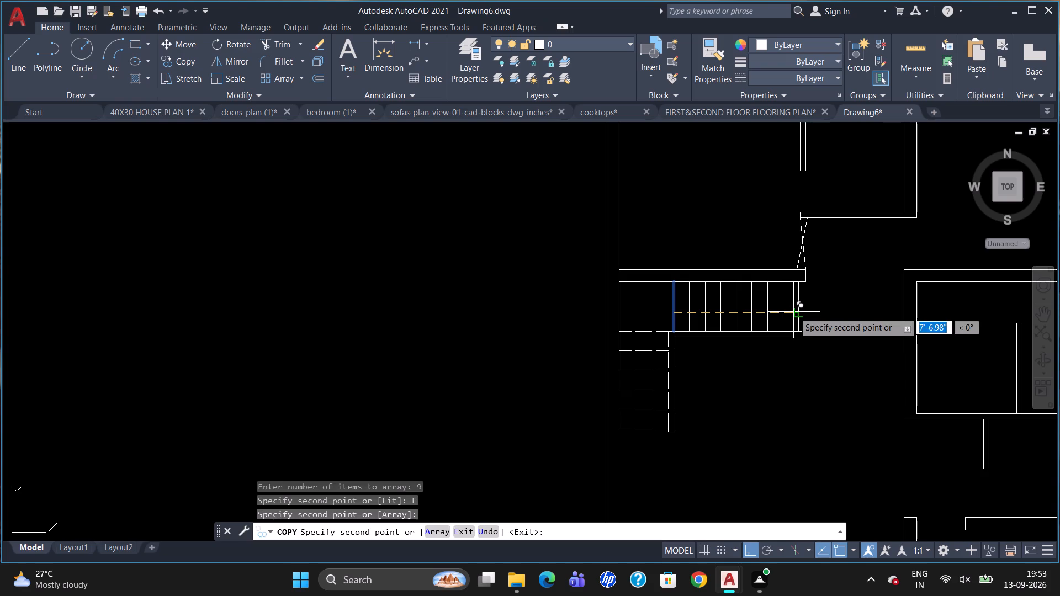
{"action": "key", "text": "Escape"}
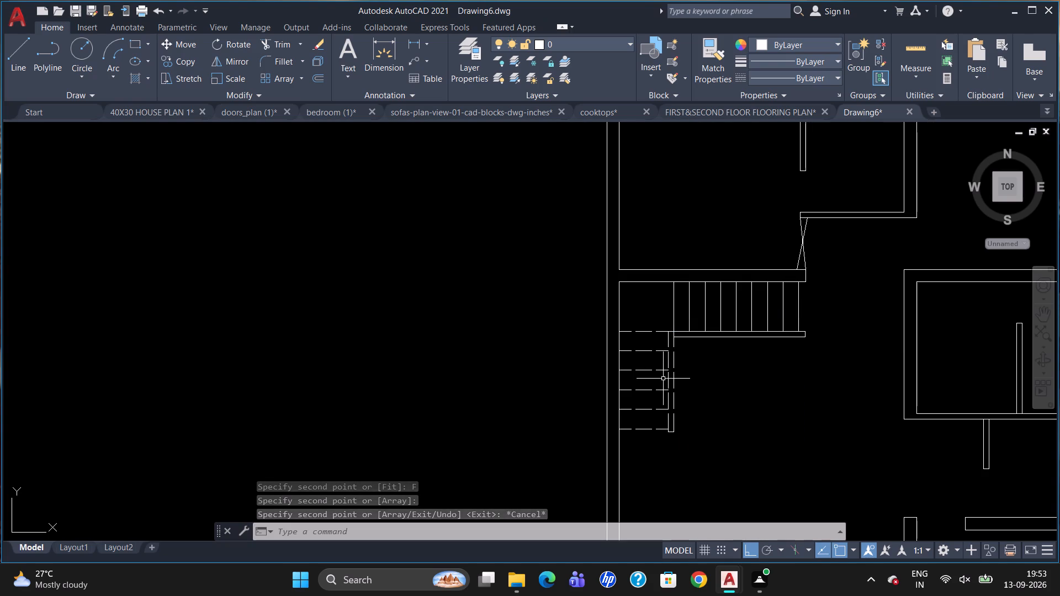
Draw the stair centre line from the end line's midpoint about 9' left, and down about 8' past the last dashed tread.
{"action": "key", "text": "l"}
{"action": "key", "text": "Return"}
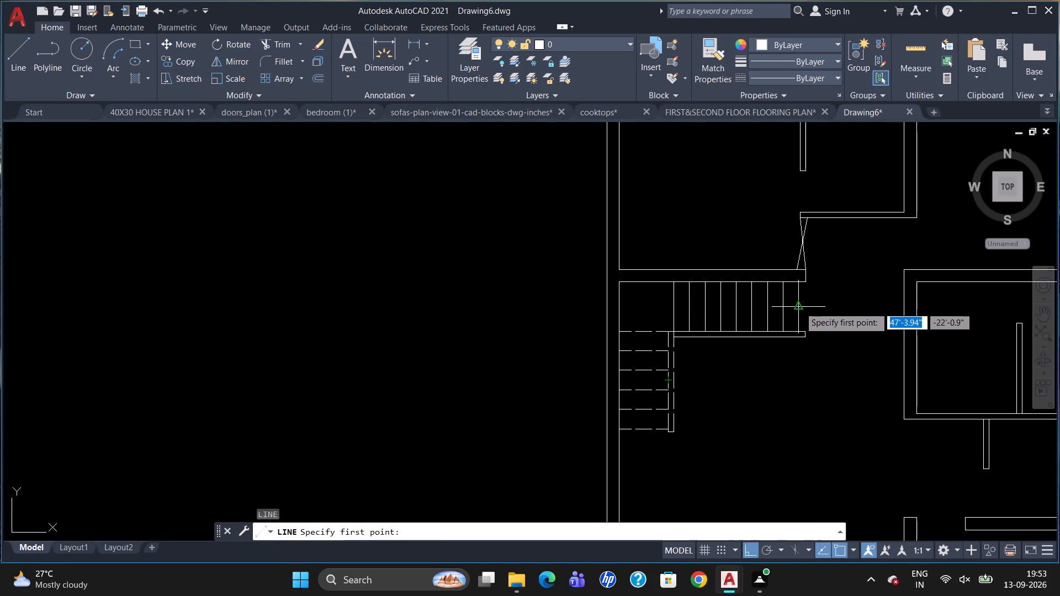
{"action": "left_click", "coordinate": [799, 306]}
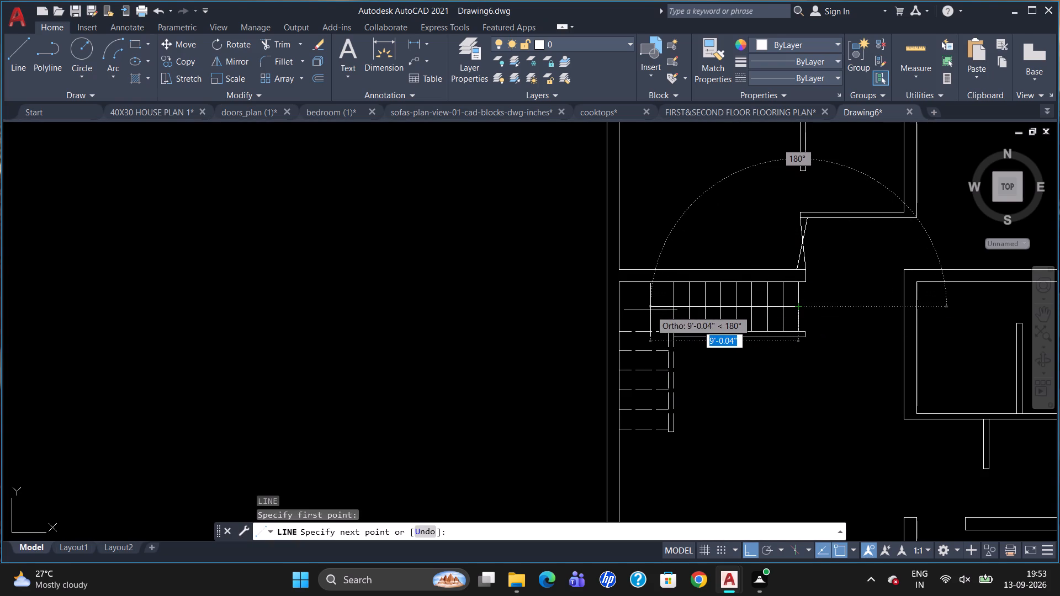
{"action": "left_click", "coordinate": [649, 310]}
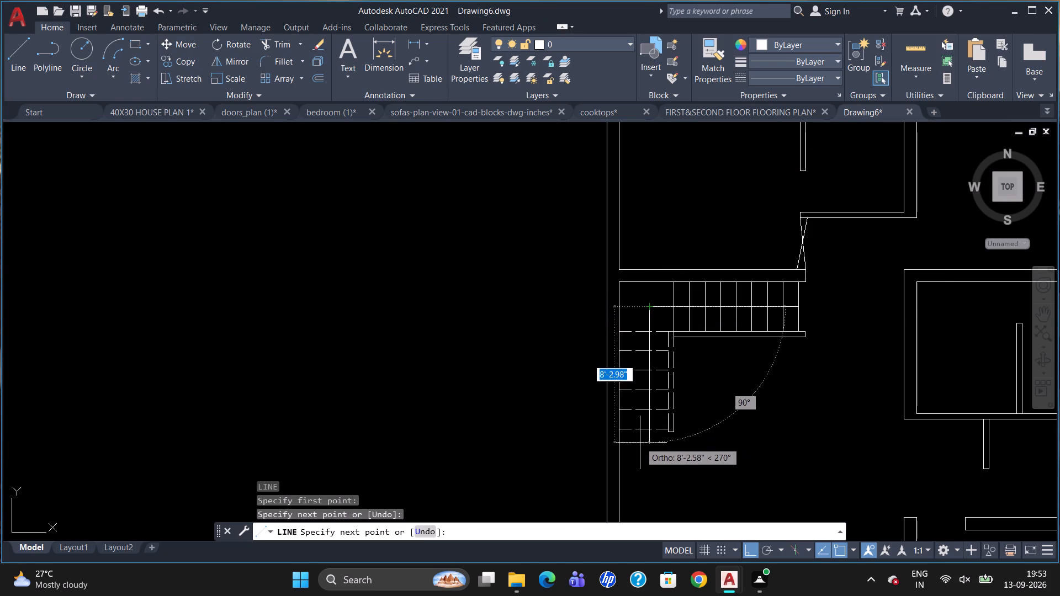
{"action": "left_click", "coordinate": [642, 444]}
{"action": "scroll", "coordinate": [662, 449], "scroll_direction": "up", "scroll_amount": 3}
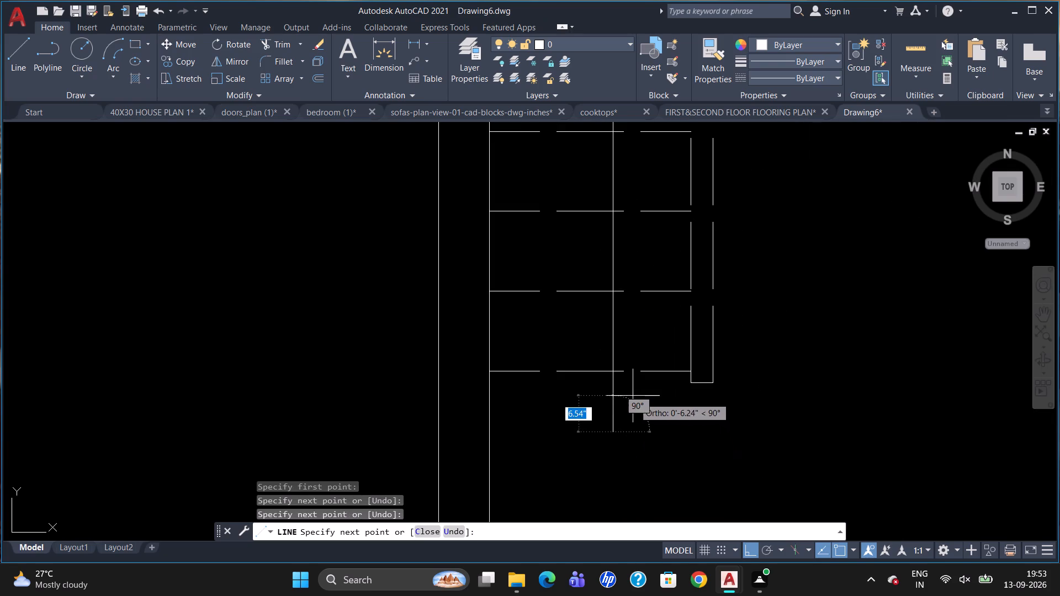
{"action": "key", "text": "Escape"}
{"action": "scroll", "coordinate": [634, 418], "scroll_direction": "down", "scroll_amount": 2}
{"action": "scroll", "coordinate": [785, 319], "scroll_direction": "down", "scroll_amount": 1}
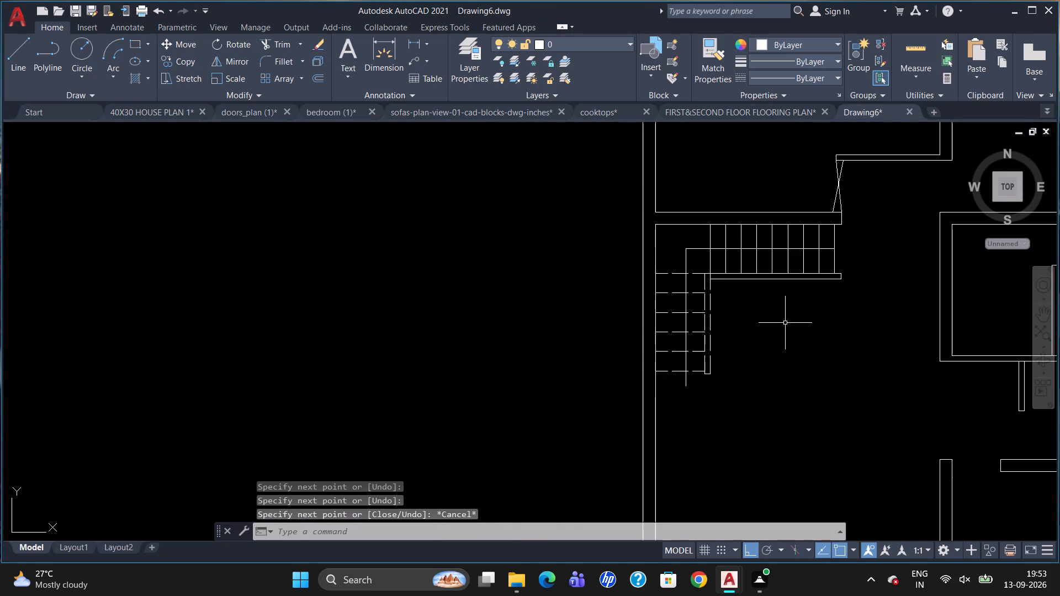
Add a short horizontal line continuing the stair centre line past the right end line of the upper flight.
{"action": "key", "text": "l"}
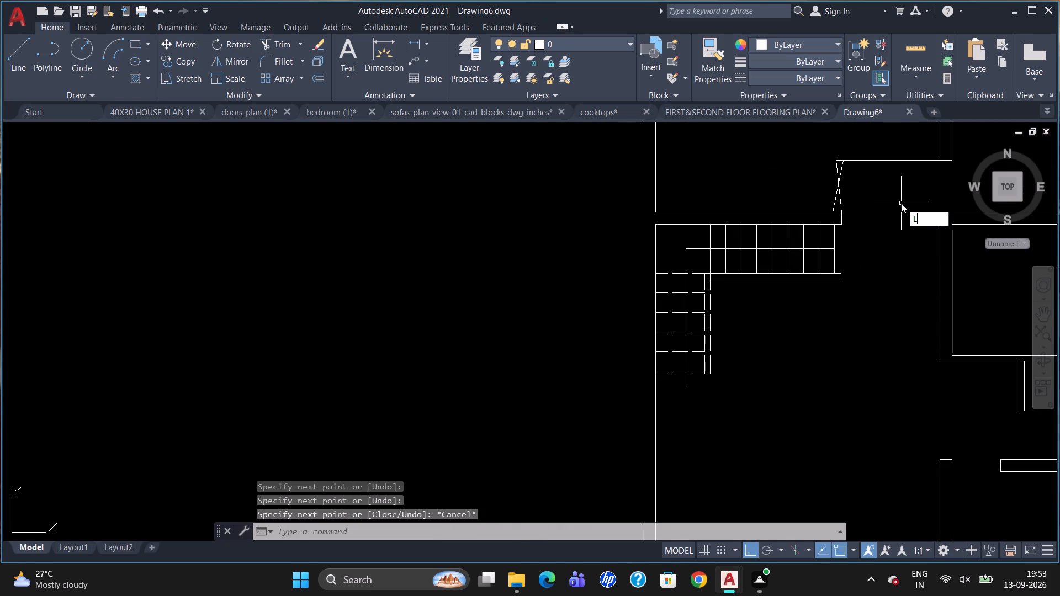
{"action": "key", "text": "Return"}
{"action": "left_click", "coordinate": [834, 252]}
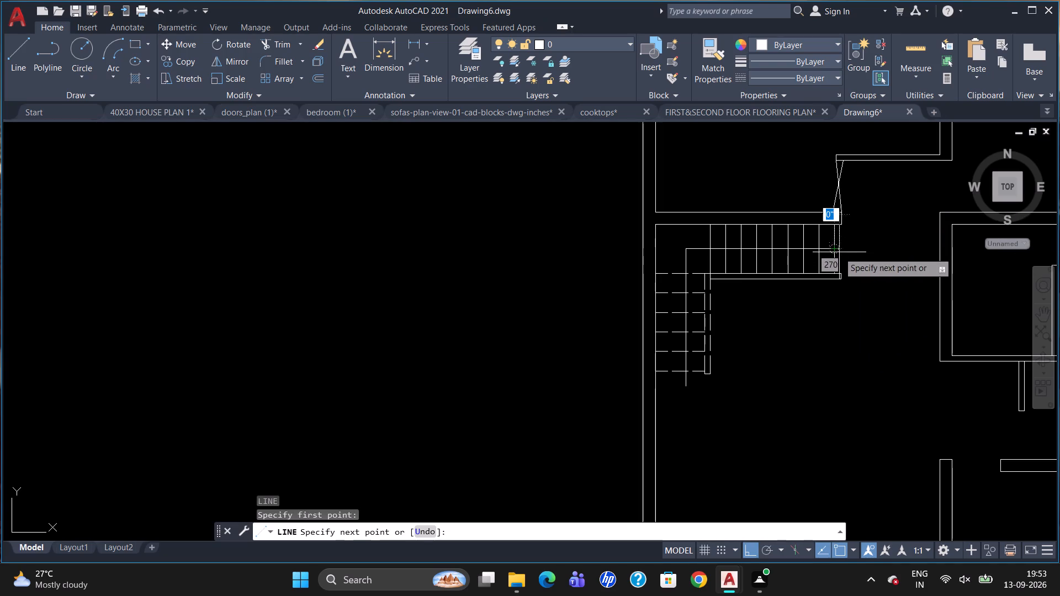
{"action": "left_click", "coordinate": [845, 252]}
{"action": "key", "text": "Escape"}
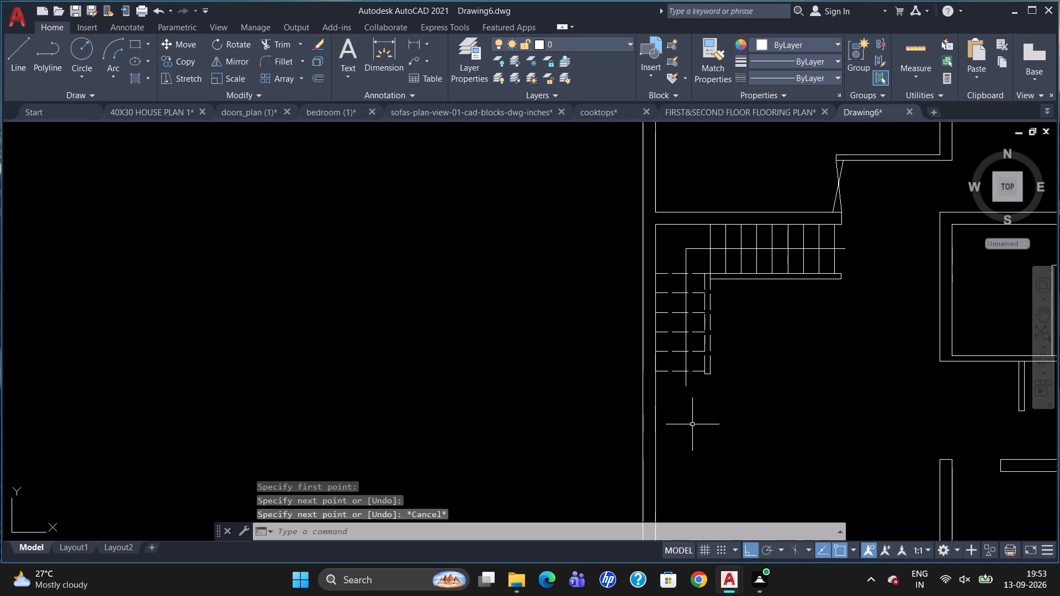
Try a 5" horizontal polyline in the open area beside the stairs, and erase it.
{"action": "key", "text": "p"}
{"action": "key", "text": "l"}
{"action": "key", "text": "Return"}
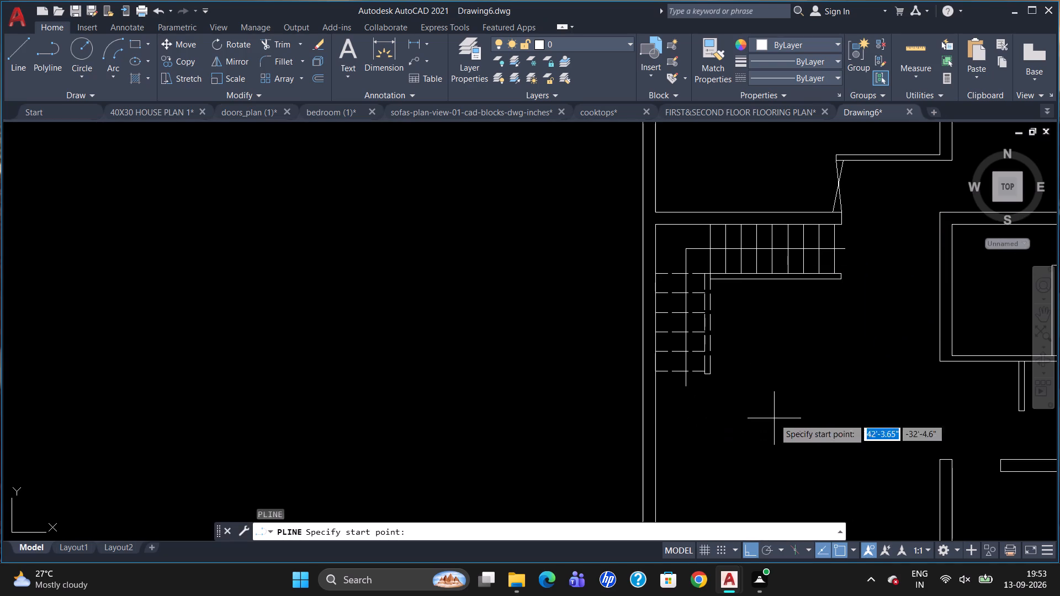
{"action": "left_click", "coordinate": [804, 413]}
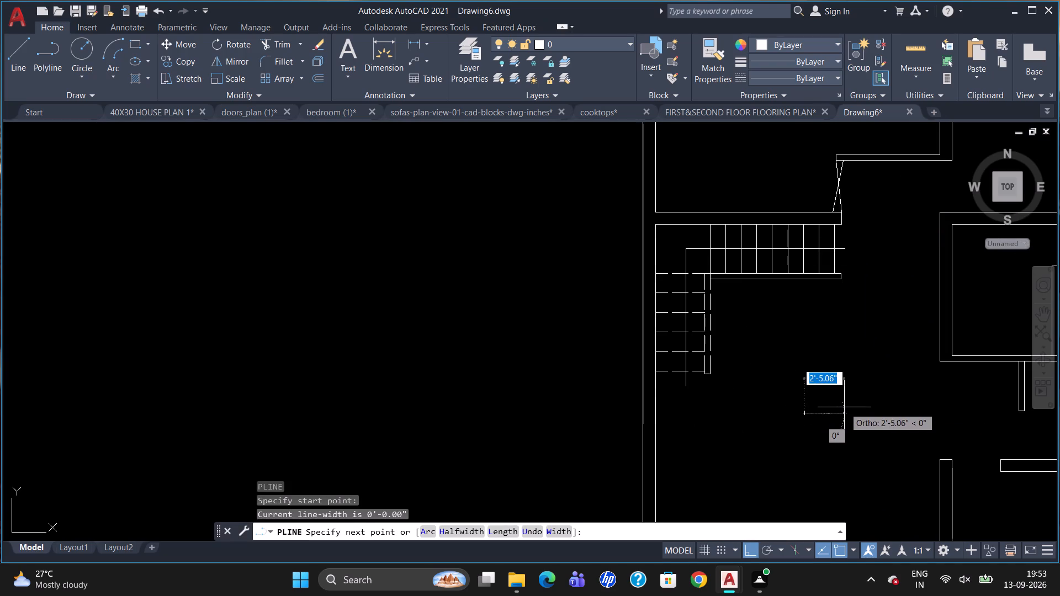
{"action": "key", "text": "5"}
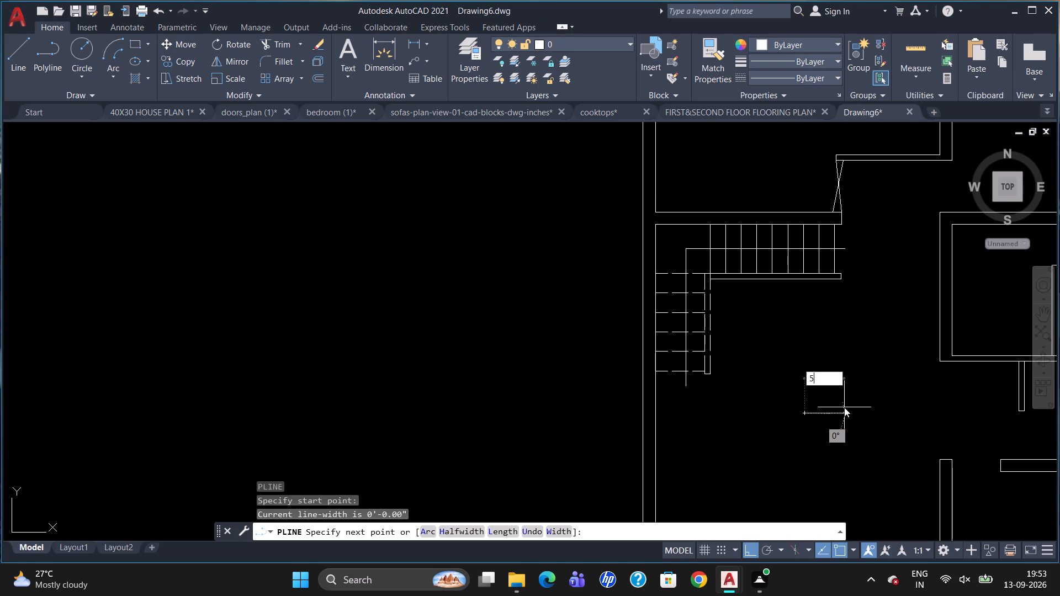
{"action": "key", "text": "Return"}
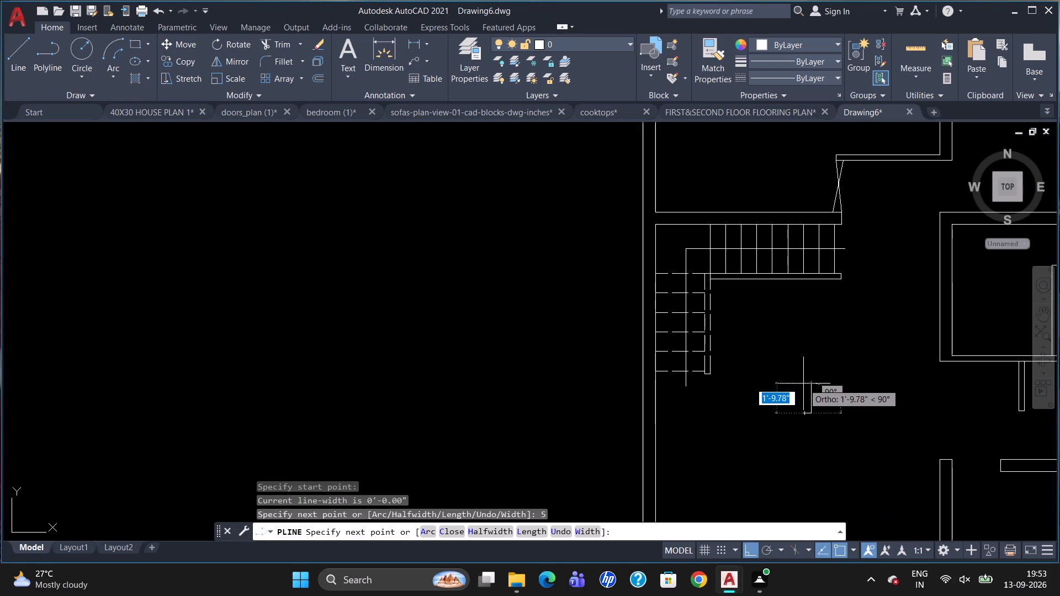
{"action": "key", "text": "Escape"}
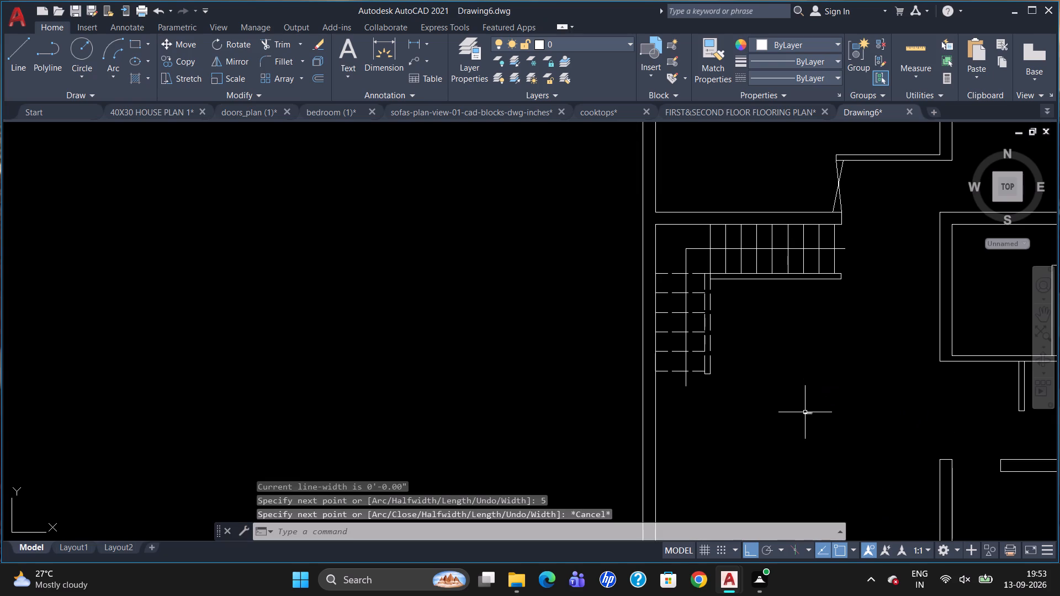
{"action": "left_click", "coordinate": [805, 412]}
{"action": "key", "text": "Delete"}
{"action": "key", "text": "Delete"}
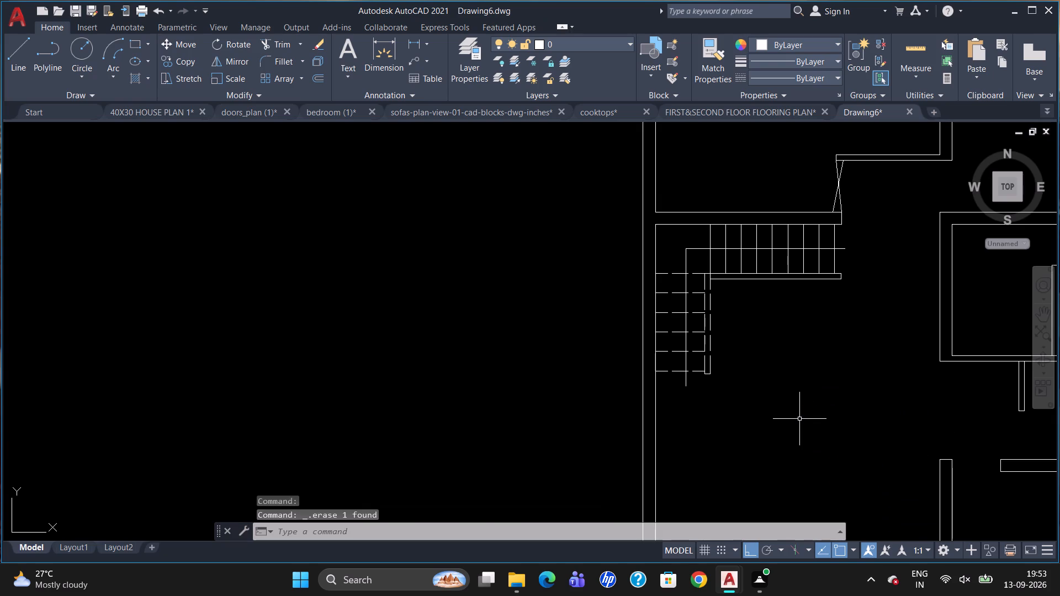
Draw an equilateral triangle with 9" sides, apex up, in the open area beside the stairs, using polar tracking for the sloped sides.
{"action": "key", "text": "l"}
{"action": "key", "text": "Return"}
{"action": "left_click", "coordinate": [803, 419]}
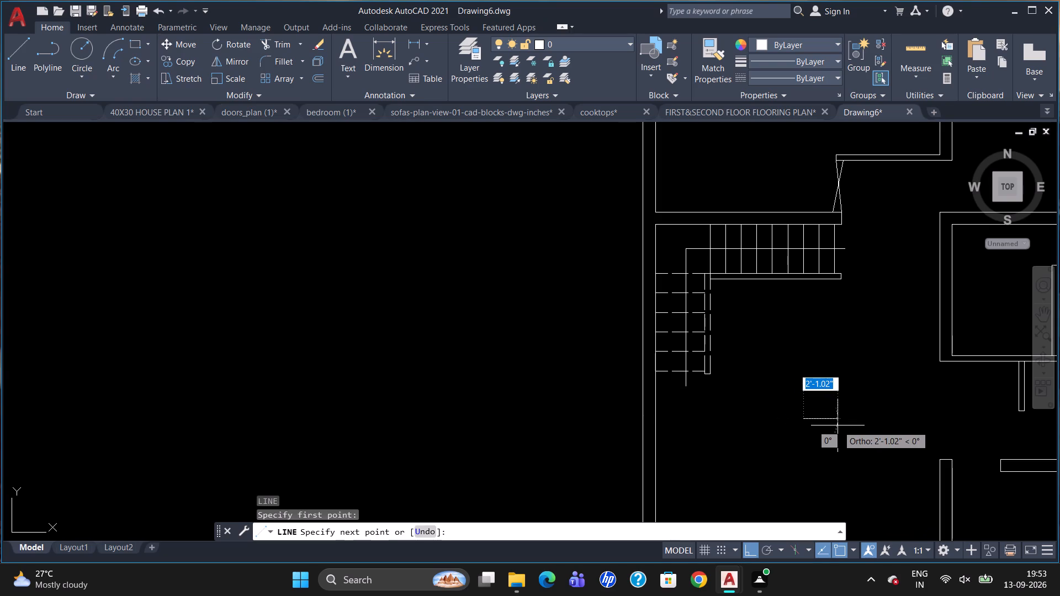
{"action": "key", "text": "9"}
{"action": "key", "text": "Return"}
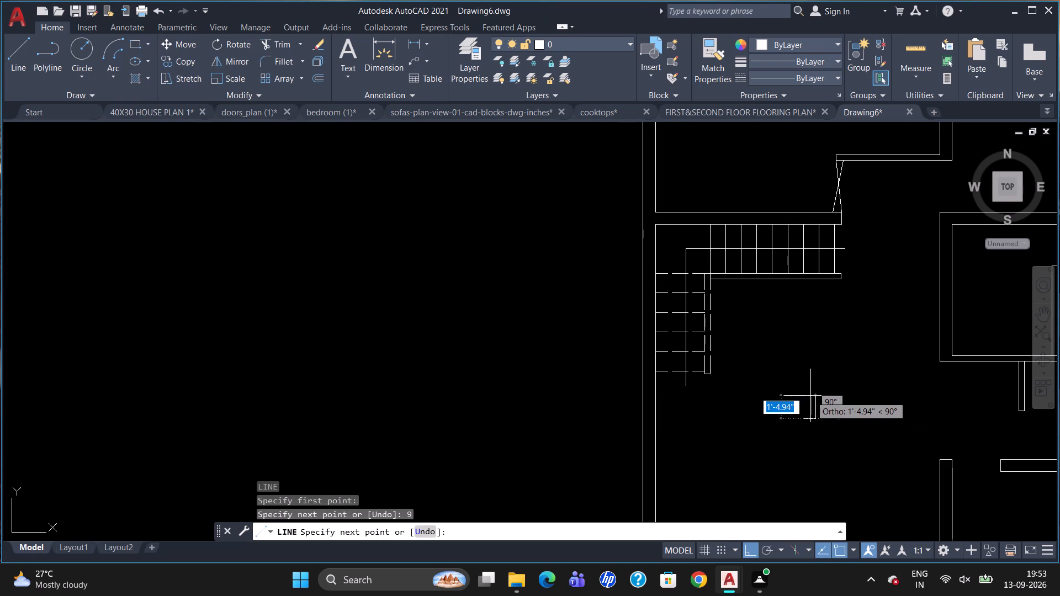
{"action": "left_click", "coordinate": [771, 545]}
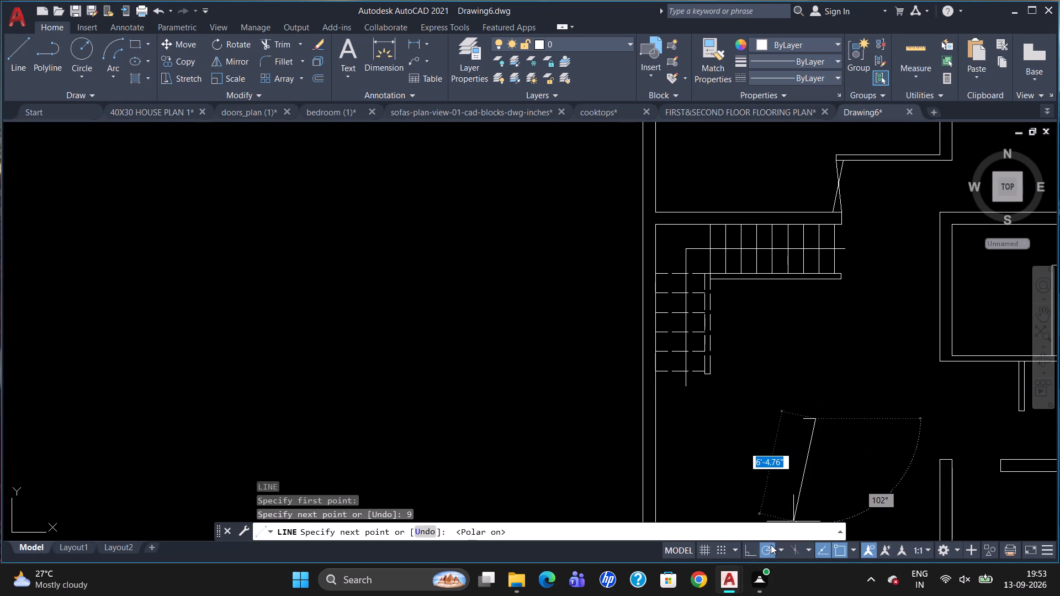
{"action": "key", "text": "9"}
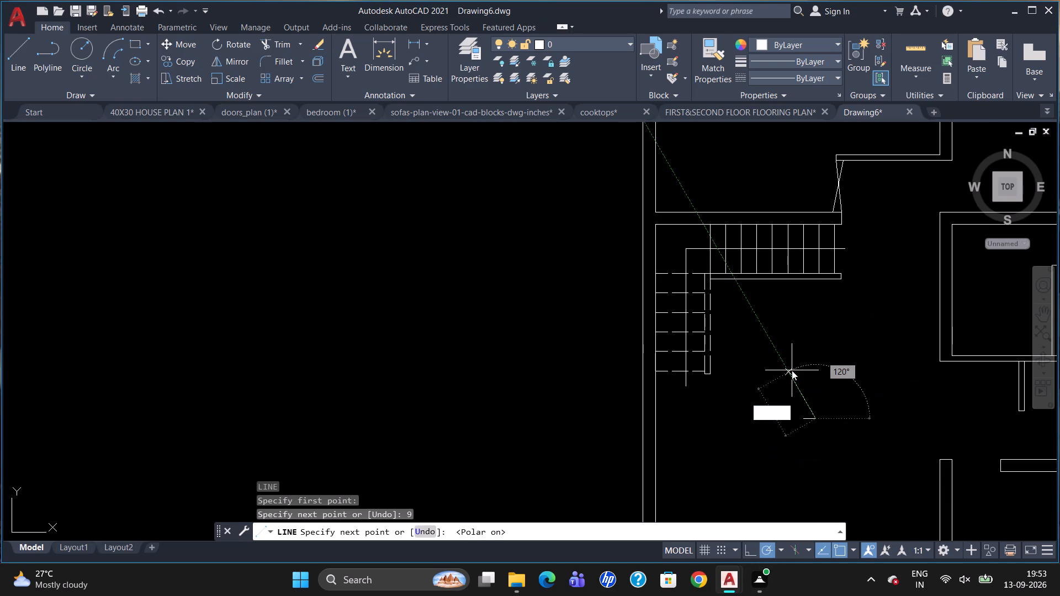
{"action": "key", "text": "Return"}
{"action": "scroll", "coordinate": [802, 417], "scroll_direction": "up", "scroll_amount": 2}
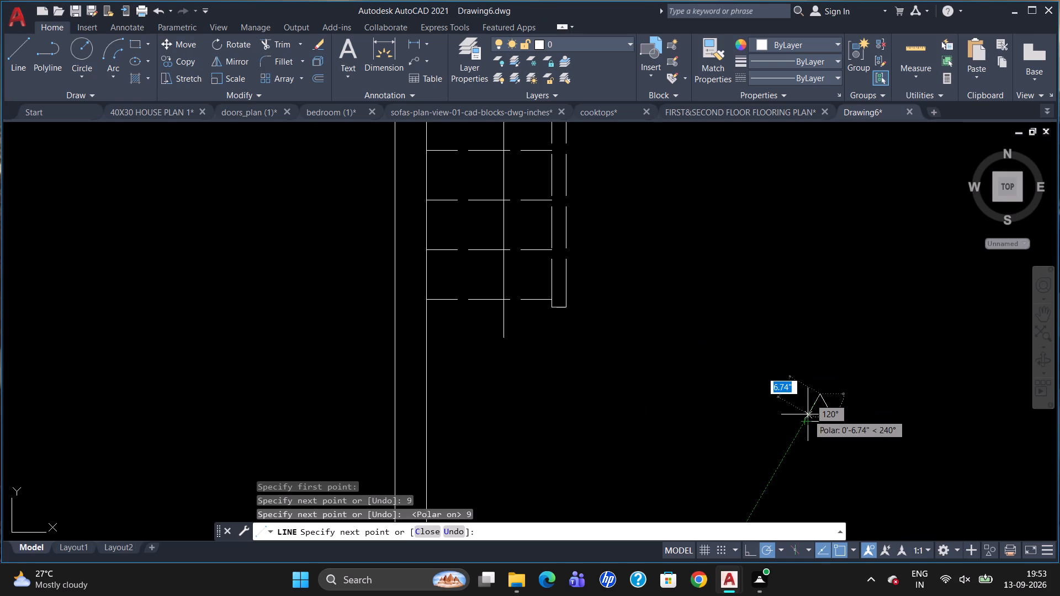
{"action": "scroll", "coordinate": [807, 417], "scroll_direction": "up", "scroll_amount": 2}
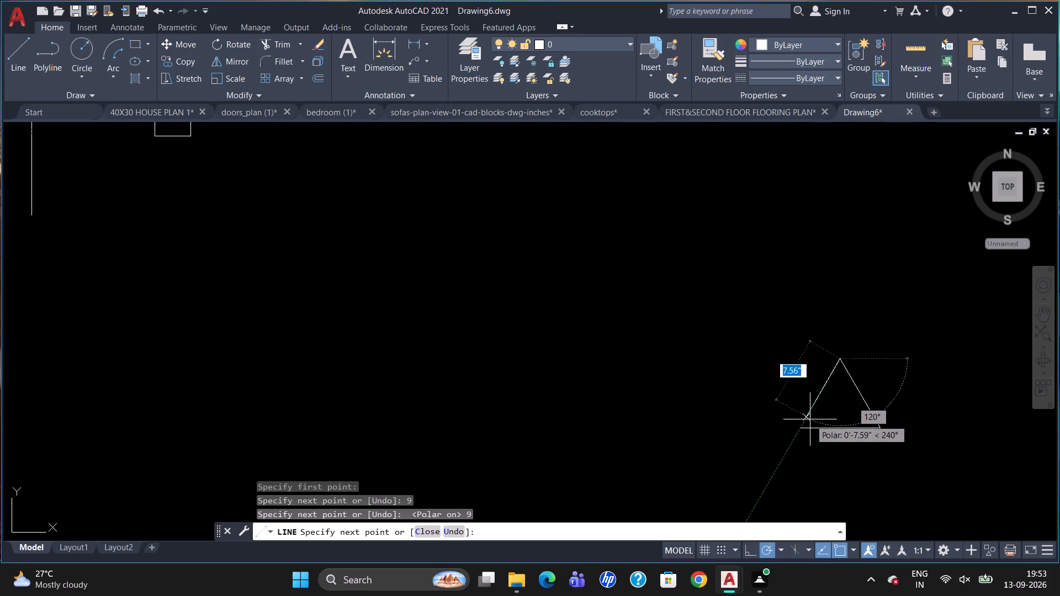
{"action": "left_click", "coordinate": [799, 433]}
{"action": "key", "text": "Escape"}
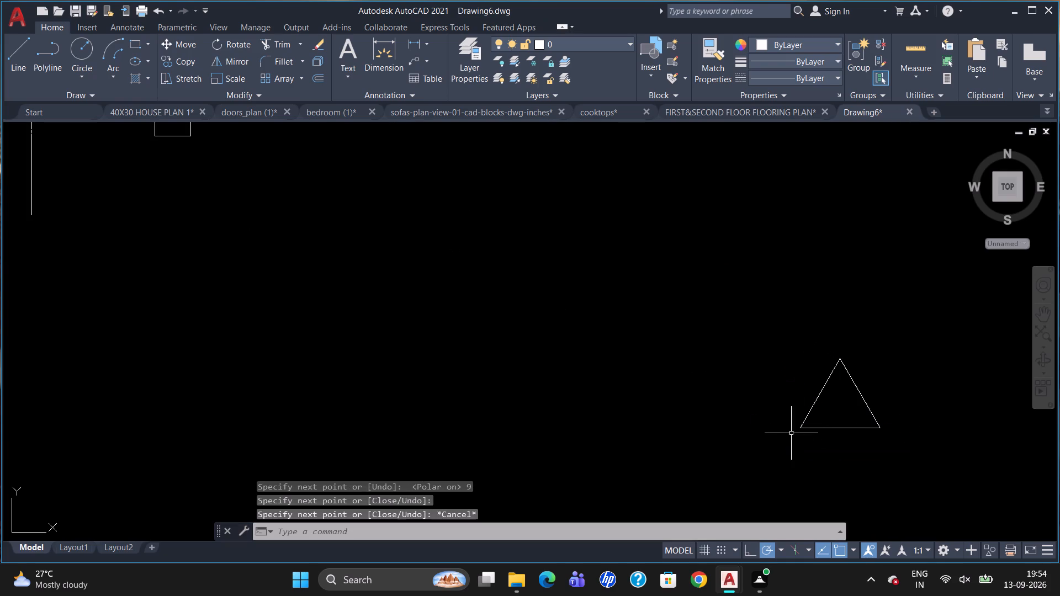
Fill the triangle with a Solid hatch.
{"action": "scroll", "coordinate": [838, 314], "scroll_direction": "down", "scroll_amount": 2}
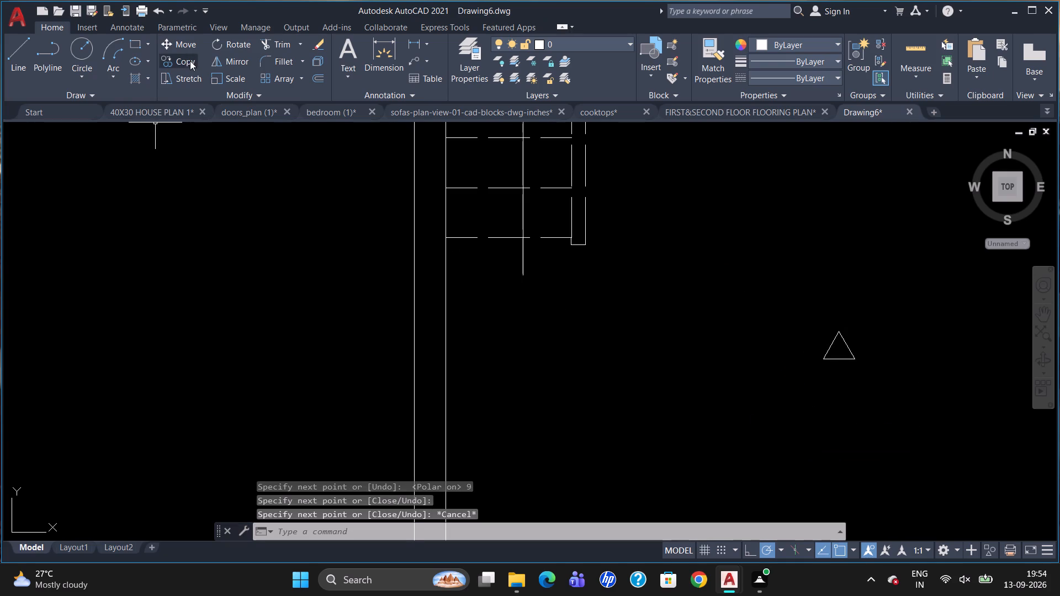
{"action": "left_click", "coordinate": [145, 74]}
{"action": "left_click", "coordinate": [157, 96]}
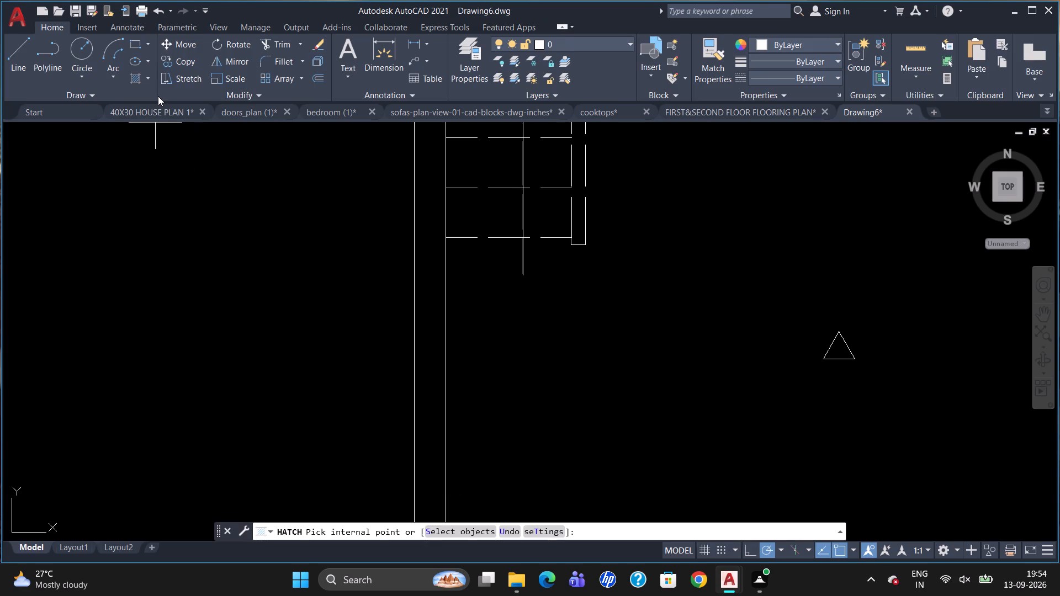
{"action": "left_click", "coordinate": [373, 42]}
{"action": "left_click", "coordinate": [370, 56]}
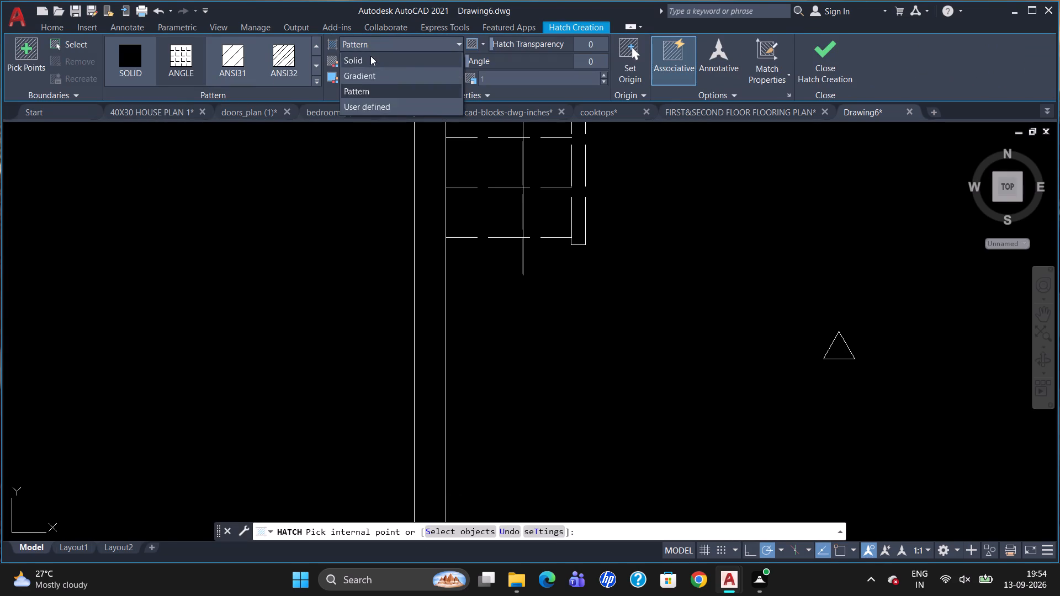
{"action": "left_click", "coordinate": [843, 348]}
{"action": "key", "text": "Escape"}
Group the triangle's three lines together with their solid fill.
{"action": "left_click_drag", "start_coordinate": [871, 357], "coordinate": [793, 361]}
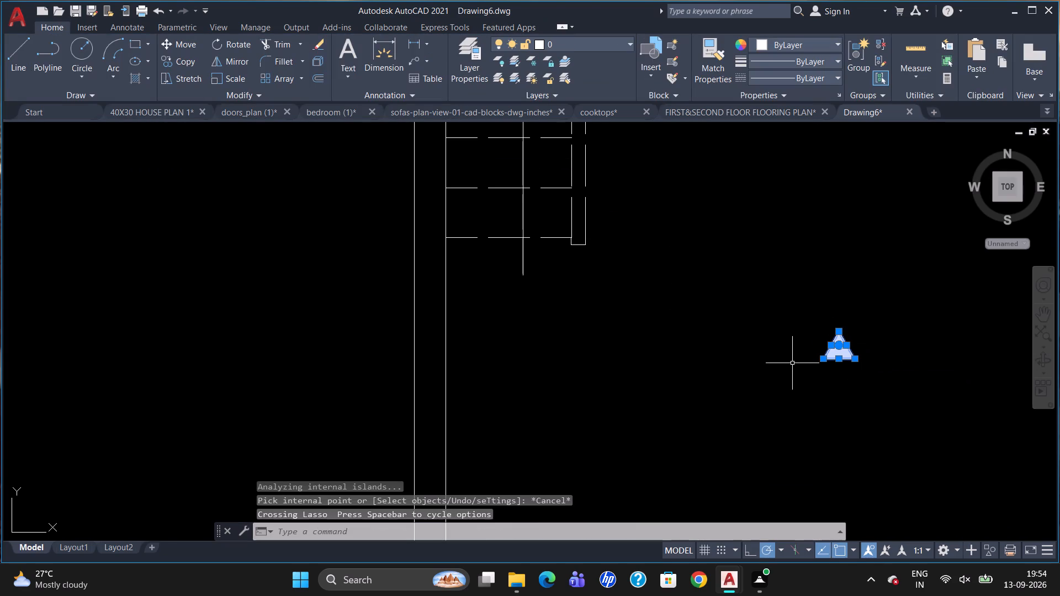
{"action": "left_click", "coordinate": [864, 62]}
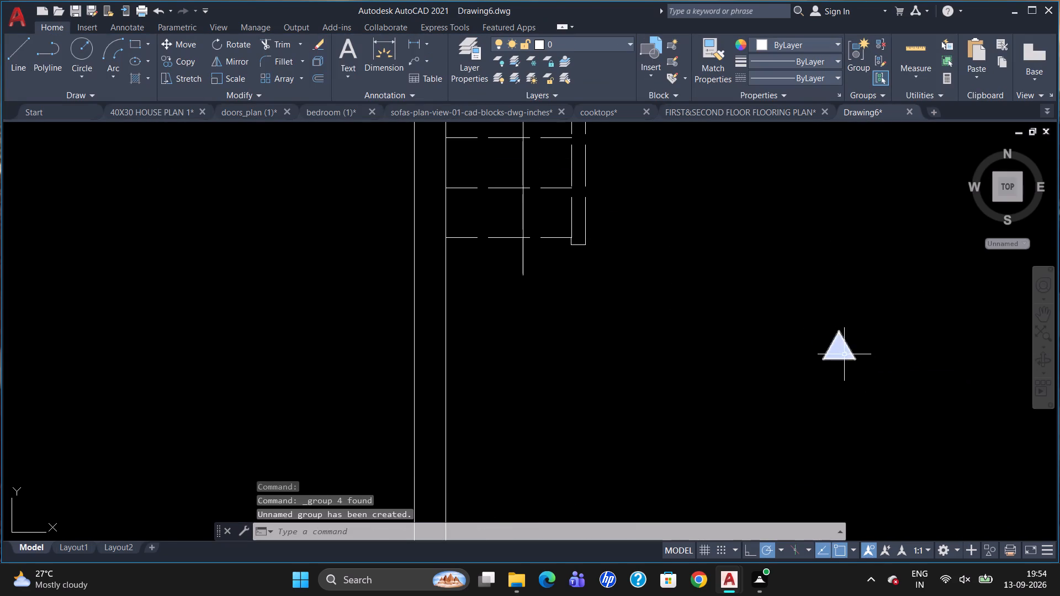
Rotate the triangle group about its apex so that it points straight down.
{"action": "left_click", "coordinate": [844, 353]}
{"action": "type", "text": "RO"}
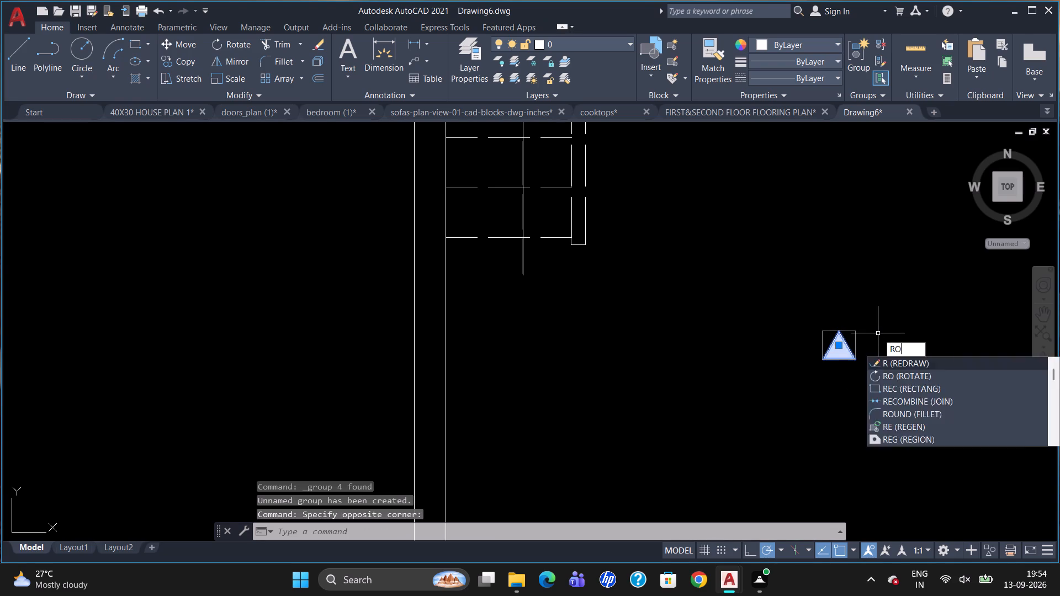
{"action": "key", "text": "Return"}
{"action": "left_click", "coordinate": [845, 332]}
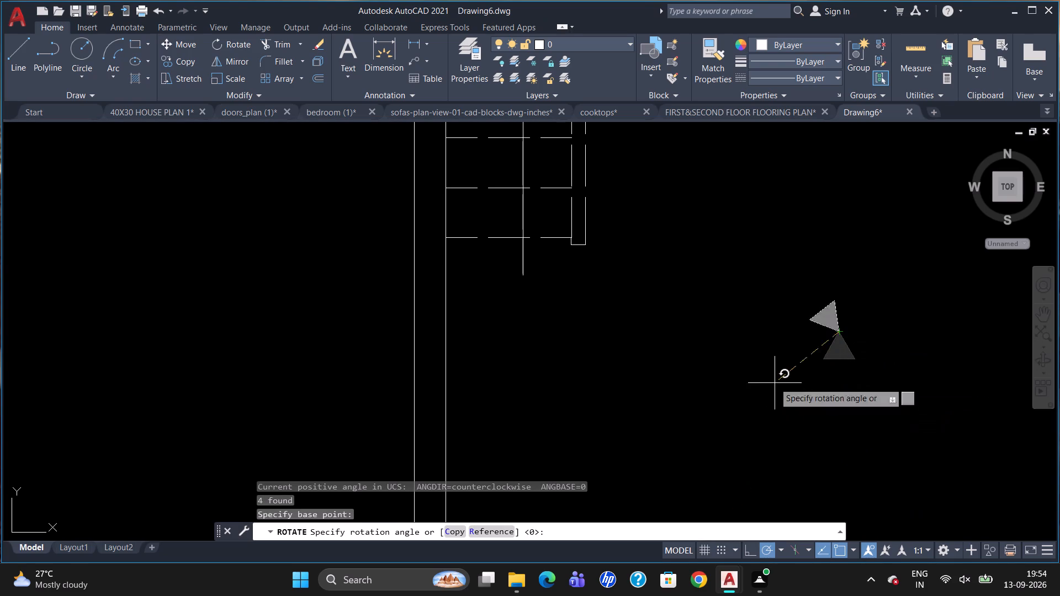
{"action": "left_click", "coordinate": [764, 335]}
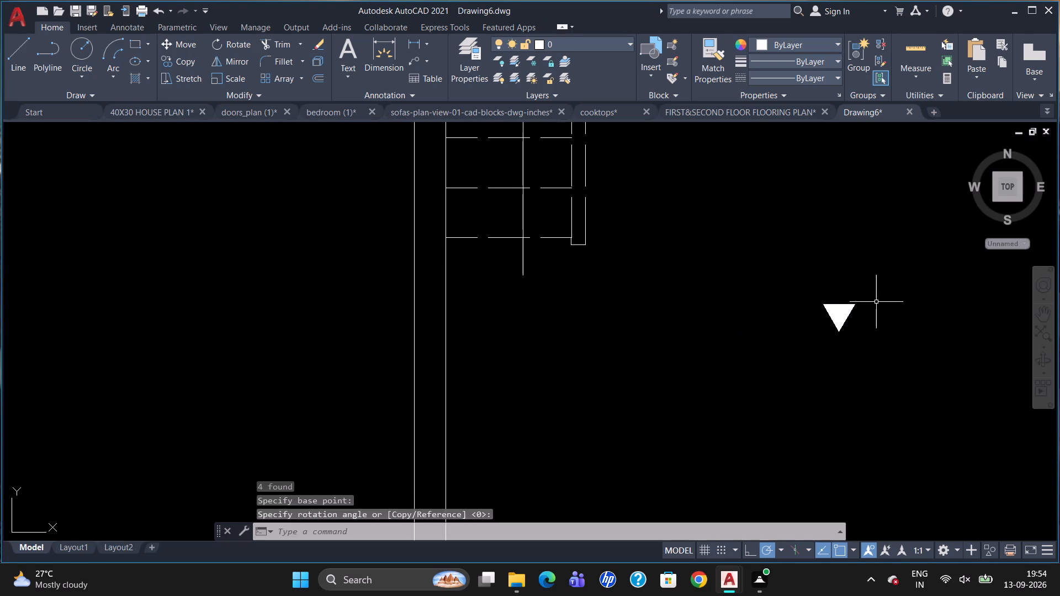
Move the arrowhead by the midpoint of its top edge onto the lower end of the stair centre line.
{"action": "left_click", "coordinate": [847, 306]}
{"action": "key", "text": "m"}
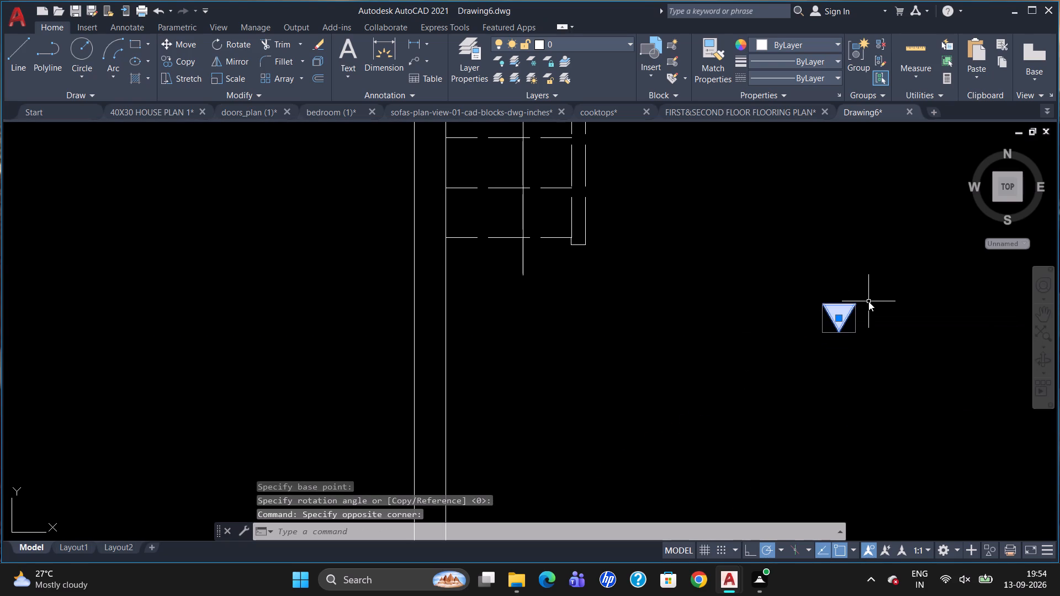
{"action": "key", "text": "Return"}
{"action": "left_click", "coordinate": [838, 306]}
{"action": "scroll", "coordinate": [536, 300], "scroll_direction": "up", "scroll_amount": 2}
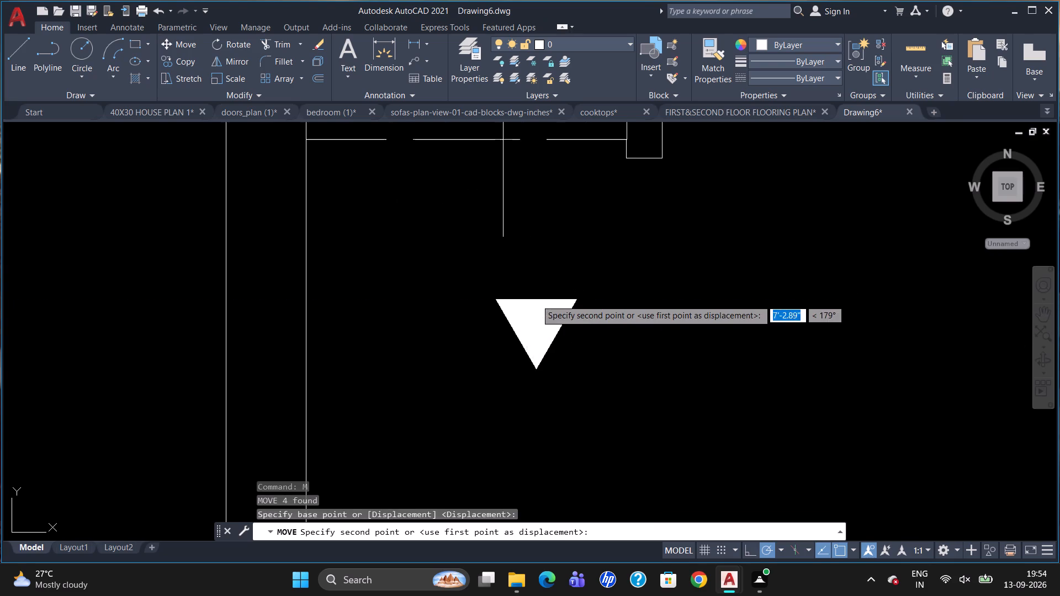
{"action": "left_click", "coordinate": [502, 238]}
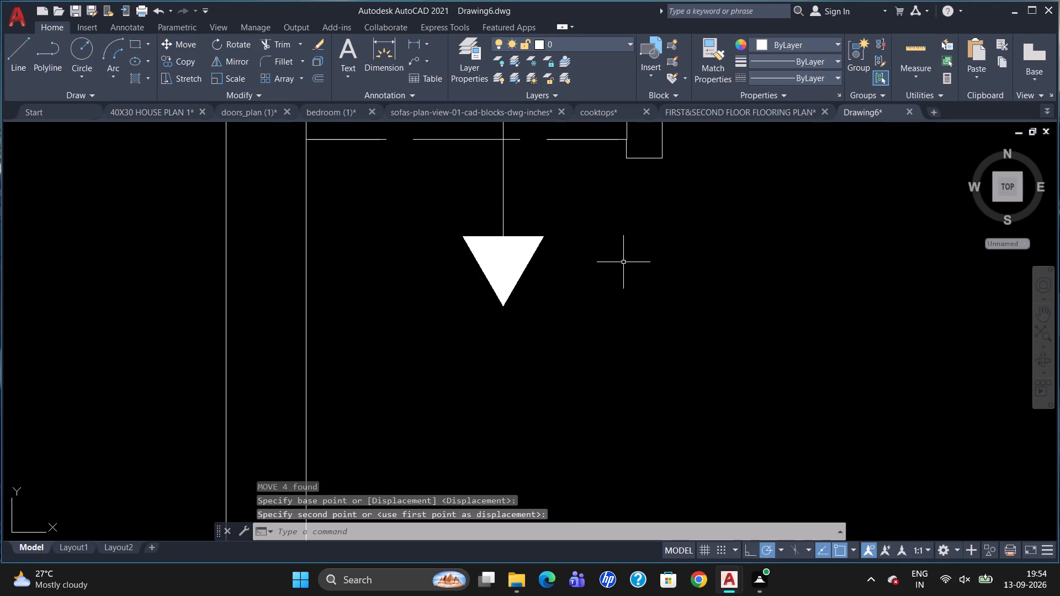
{"action": "key", "text": "Escape"}
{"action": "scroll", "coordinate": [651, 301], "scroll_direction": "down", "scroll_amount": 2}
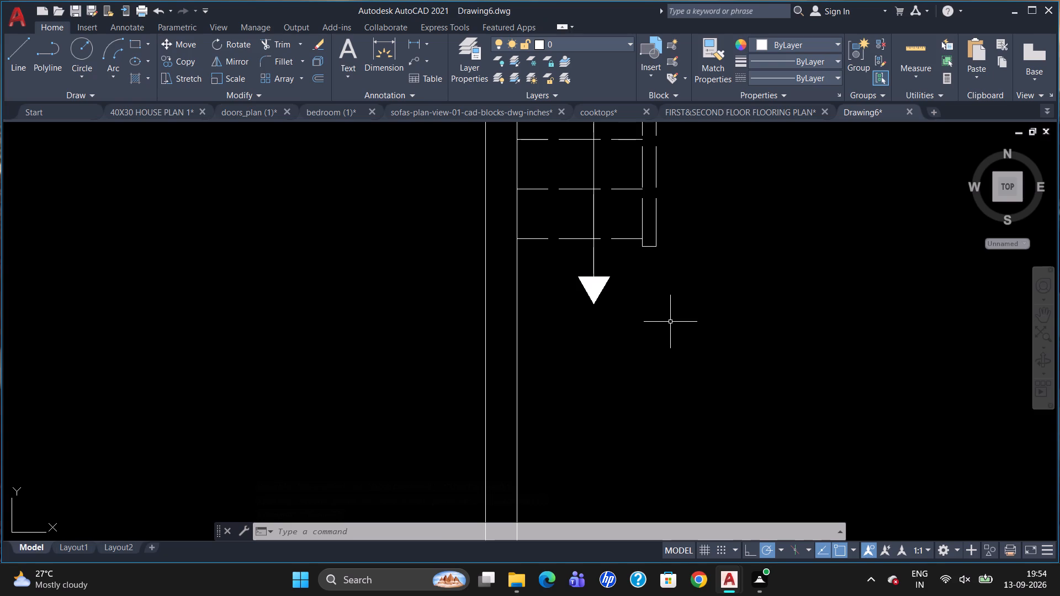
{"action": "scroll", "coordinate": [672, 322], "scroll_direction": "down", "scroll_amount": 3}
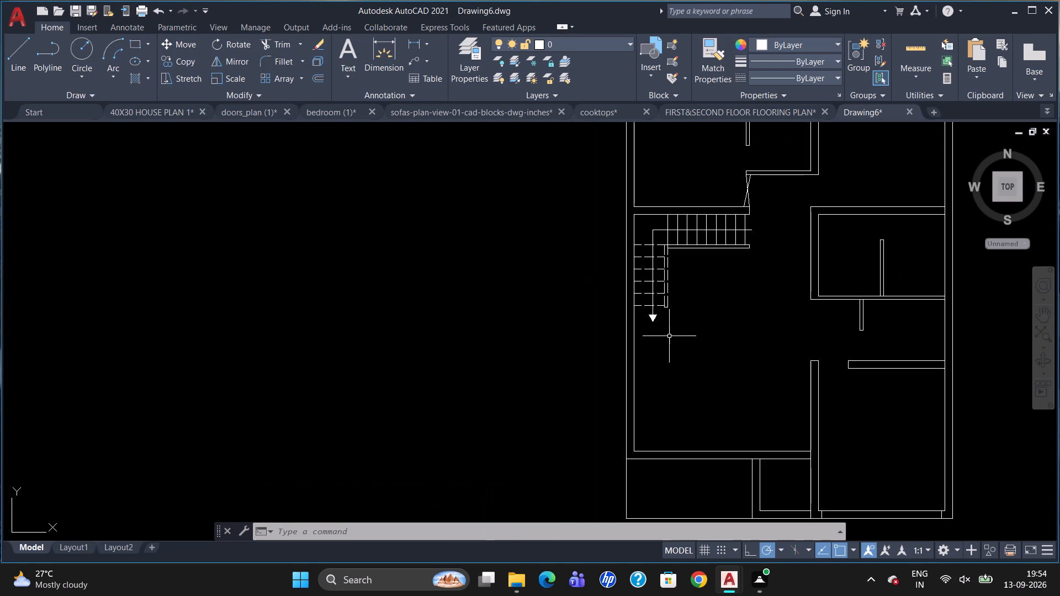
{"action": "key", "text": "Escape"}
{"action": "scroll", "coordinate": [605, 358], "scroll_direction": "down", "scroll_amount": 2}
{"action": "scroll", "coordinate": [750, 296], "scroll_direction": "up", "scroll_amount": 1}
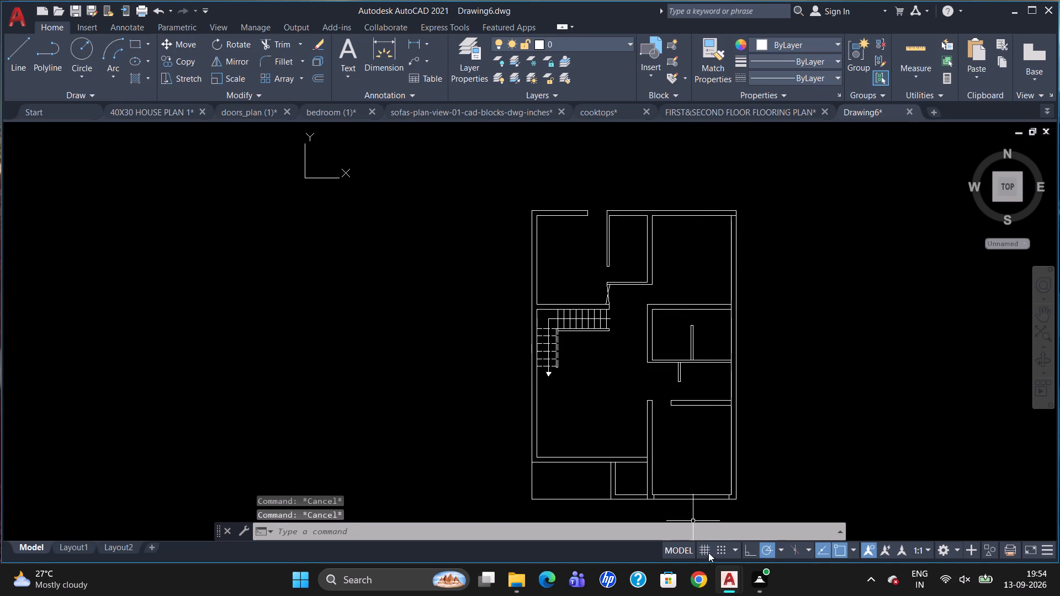
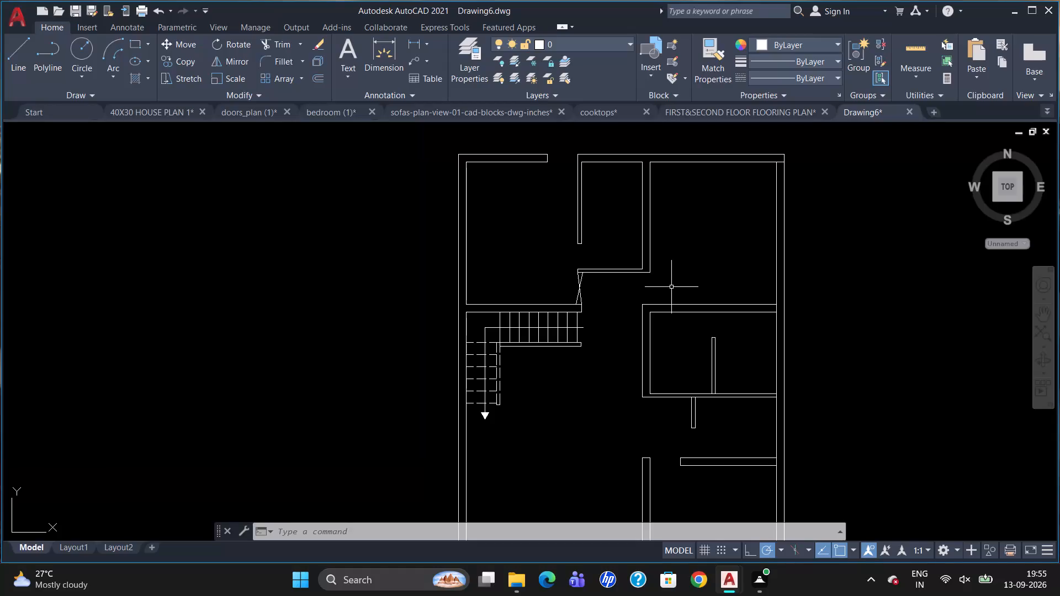
Insert the Door - Imperial block from the architectural tool palette into the empty space west of the floor plan.
{"action": "key", "text": "ctrl+3"}
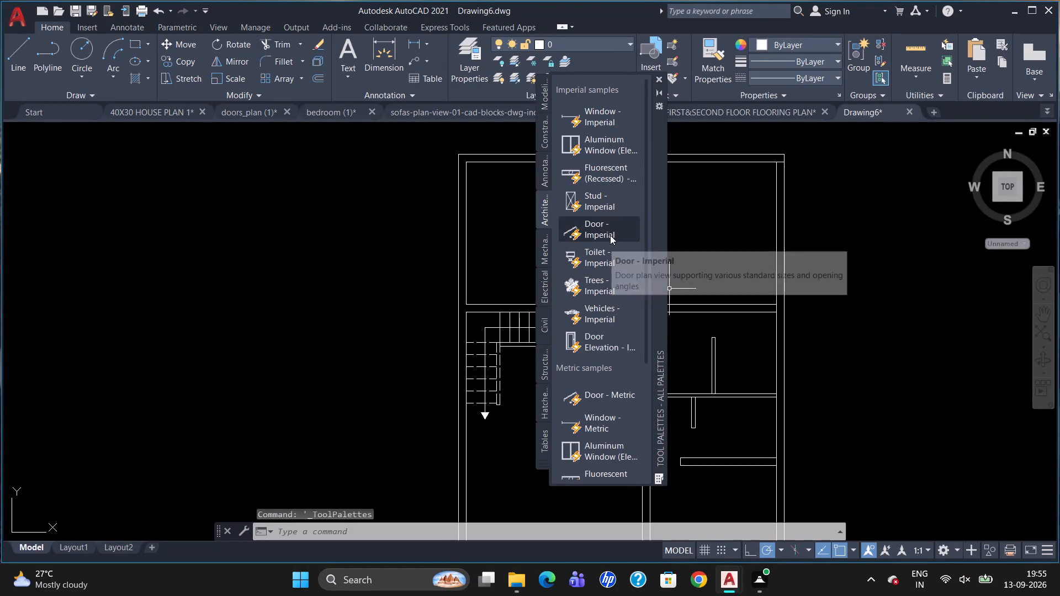
{"action": "left_click_drag", "start_coordinate": [608, 234], "coordinate": [317, 242]}
{"action": "left_click", "coordinate": [658, 77]}
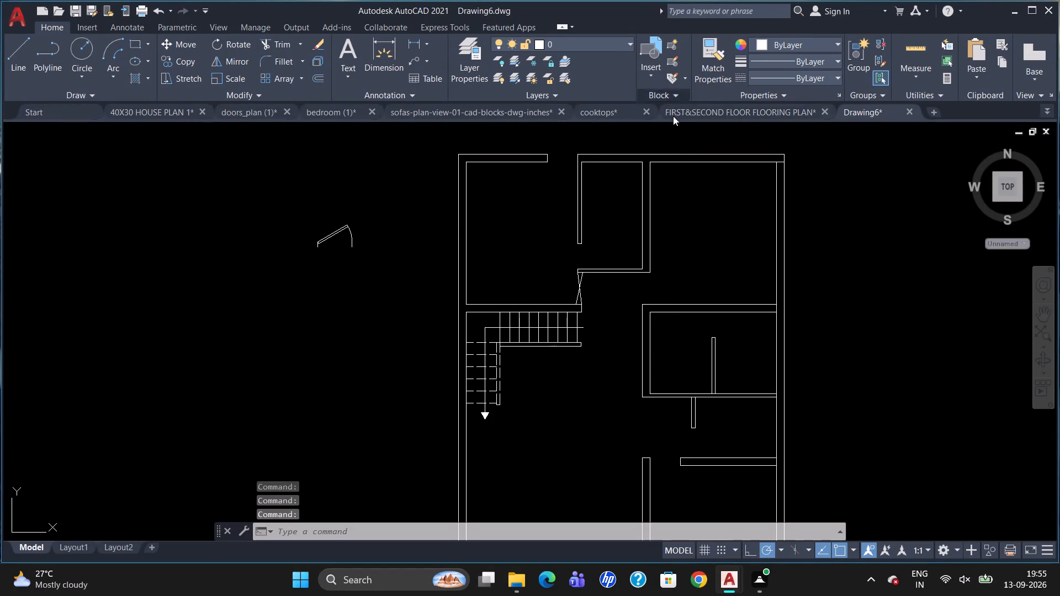
Change the door block's opening angle so the leaf stands fully open, perpendicular to its opening.
{"action": "left_click", "coordinate": [326, 235]}
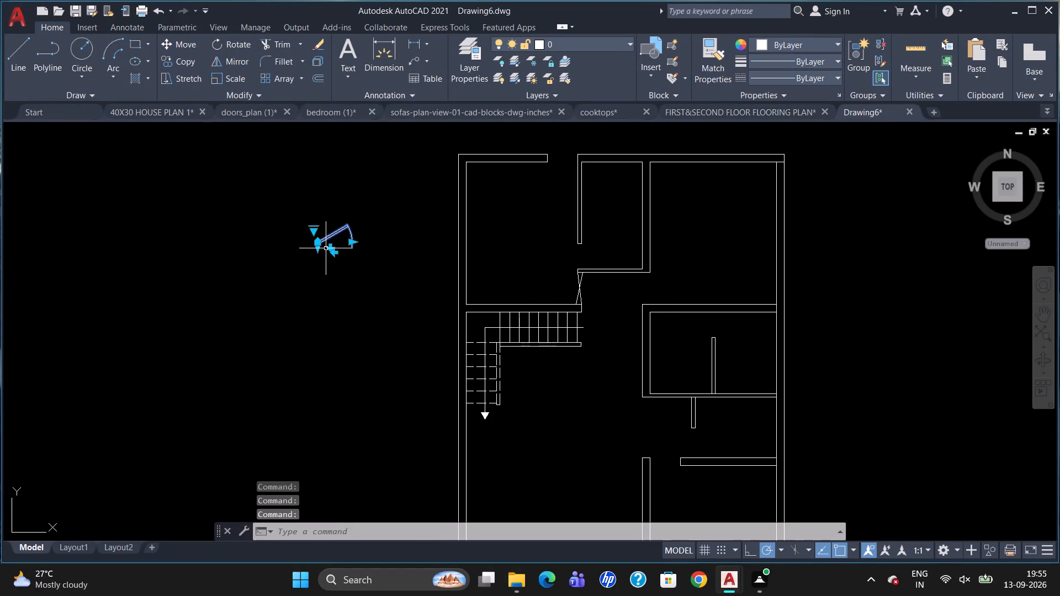
{"action": "left_click", "coordinate": [312, 232]}
{"action": "left_click", "coordinate": [346, 284]}
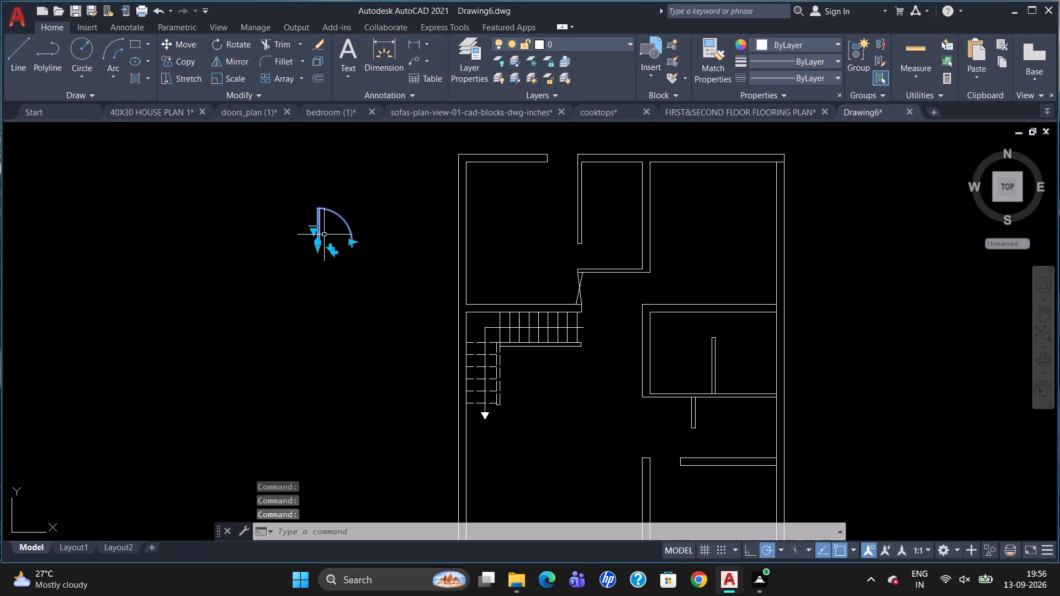
{"action": "key", "text": "Escape"}
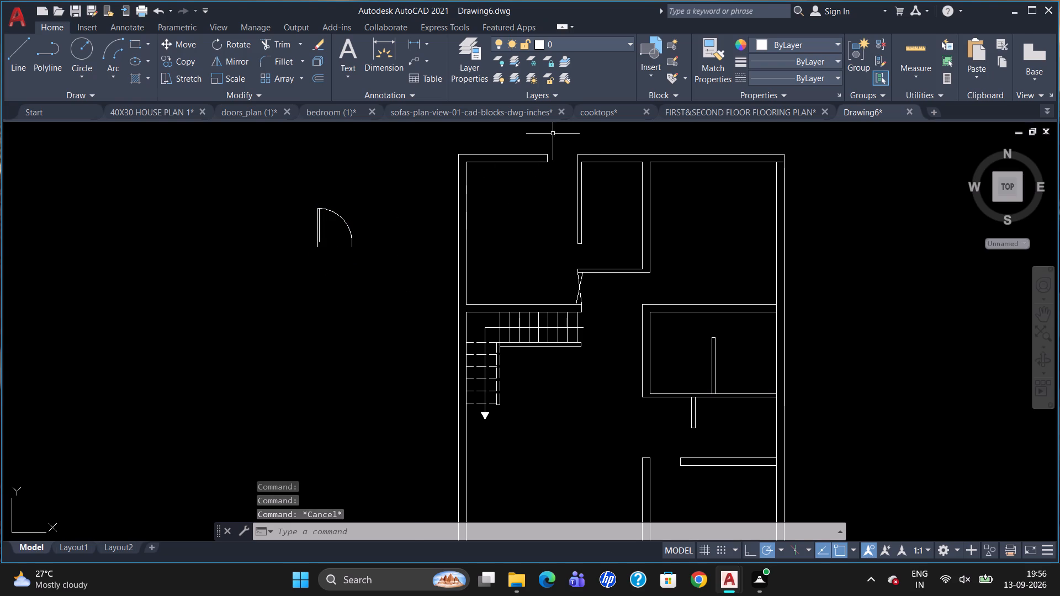
Draw a counter line from the north opening's inner west corner: 2' south, about 5'-11" west, and south to the room's lower wall.
{"action": "scroll", "coordinate": [553, 135], "scroll_direction": "up", "scroll_amount": 1}
{"action": "key", "text": "l"}
{"action": "key", "text": "Return"}
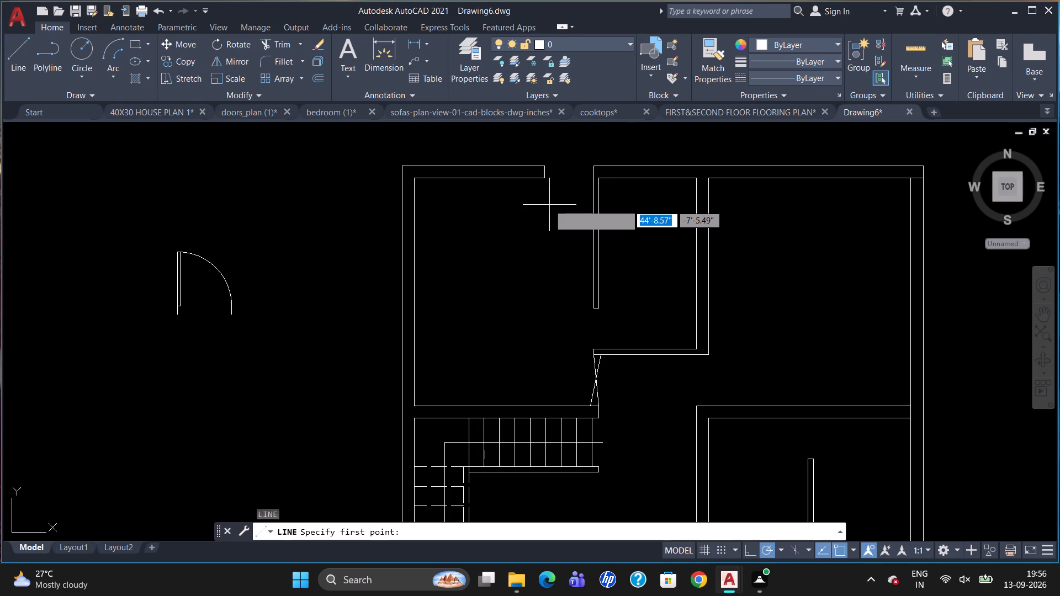
{"action": "left_click_drag", "start_coordinate": [541, 178], "coordinate": [542, 184]}
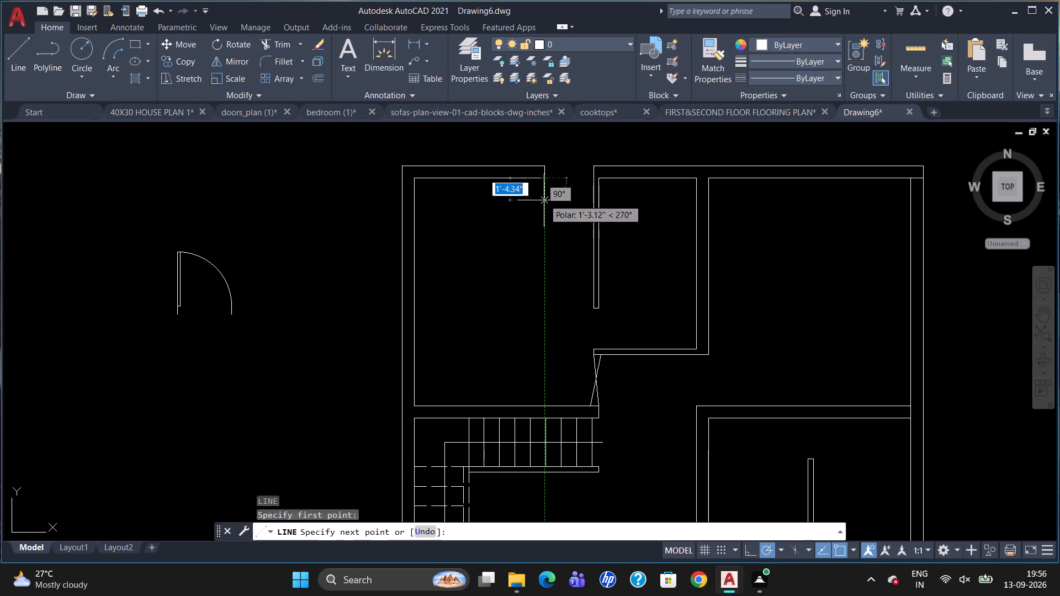
{"action": "type", "text": "2'"}
{"action": "key", "text": "Return"}
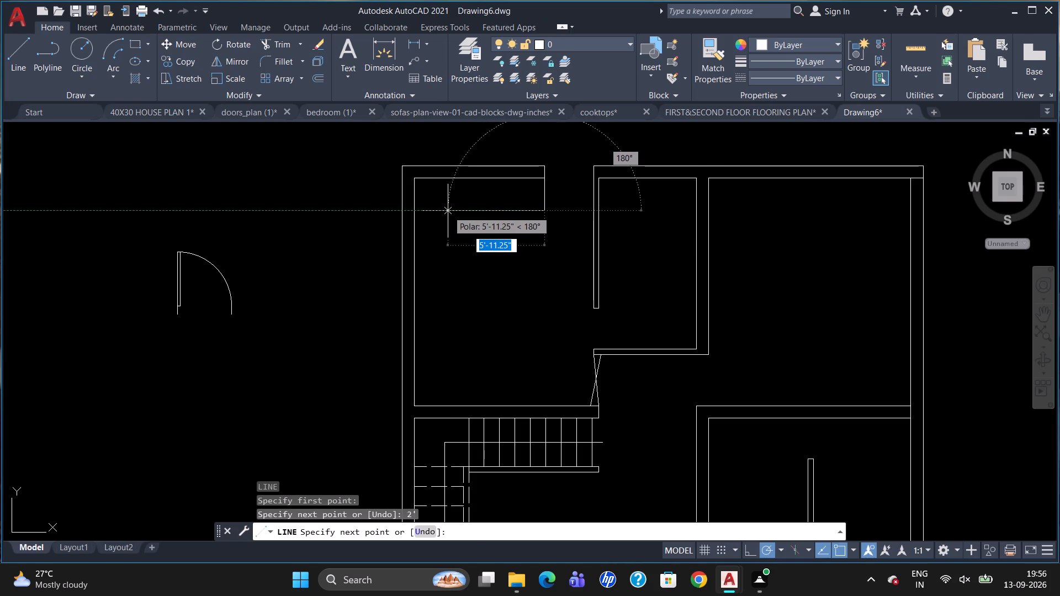
{"action": "left_click", "coordinate": [448, 211]}
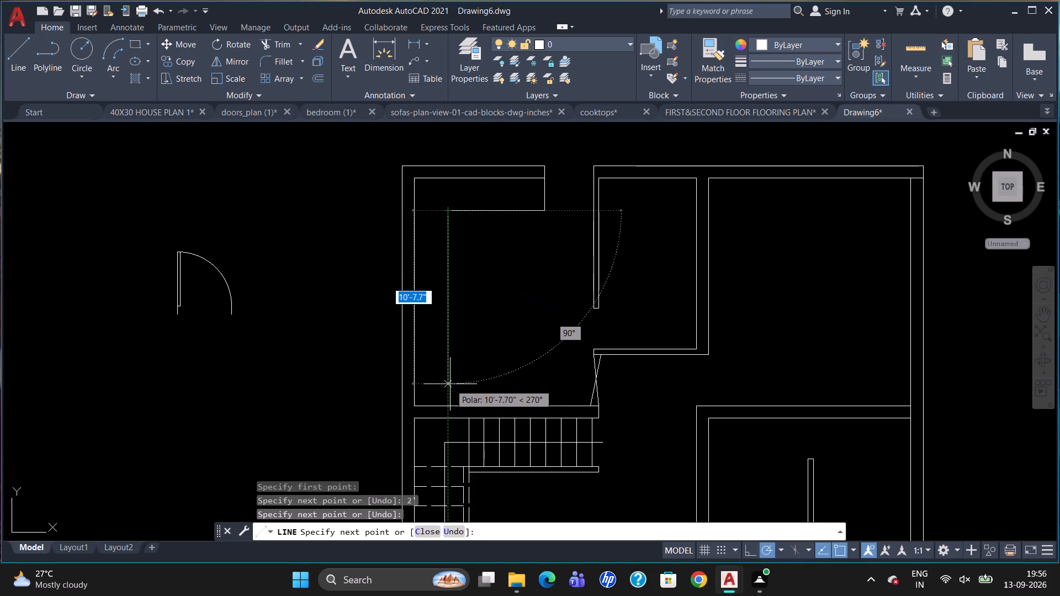
{"action": "left_click", "coordinate": [451, 402]}
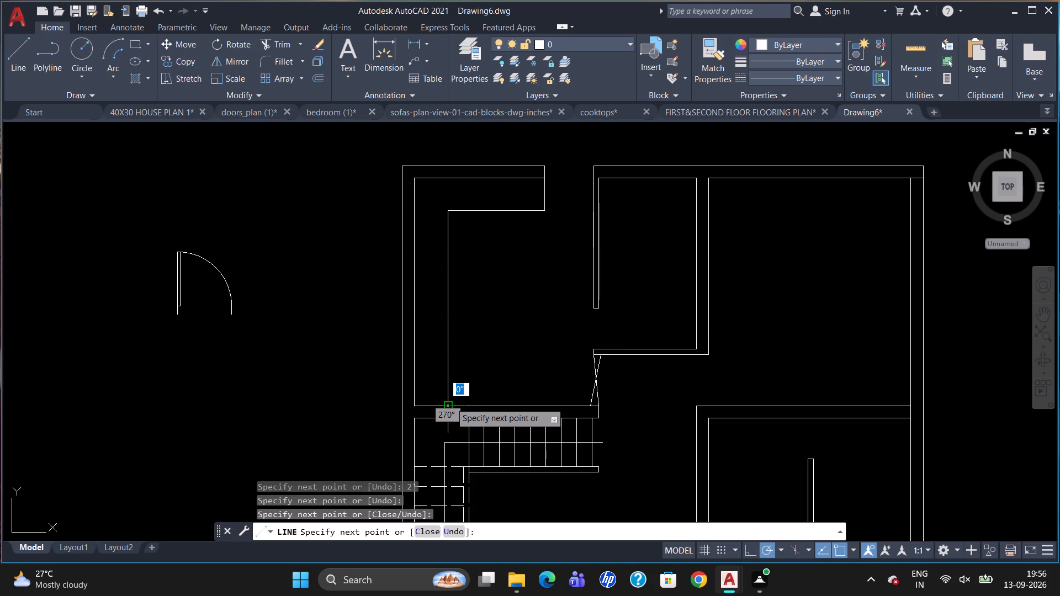
{"action": "key", "text": "Escape"}
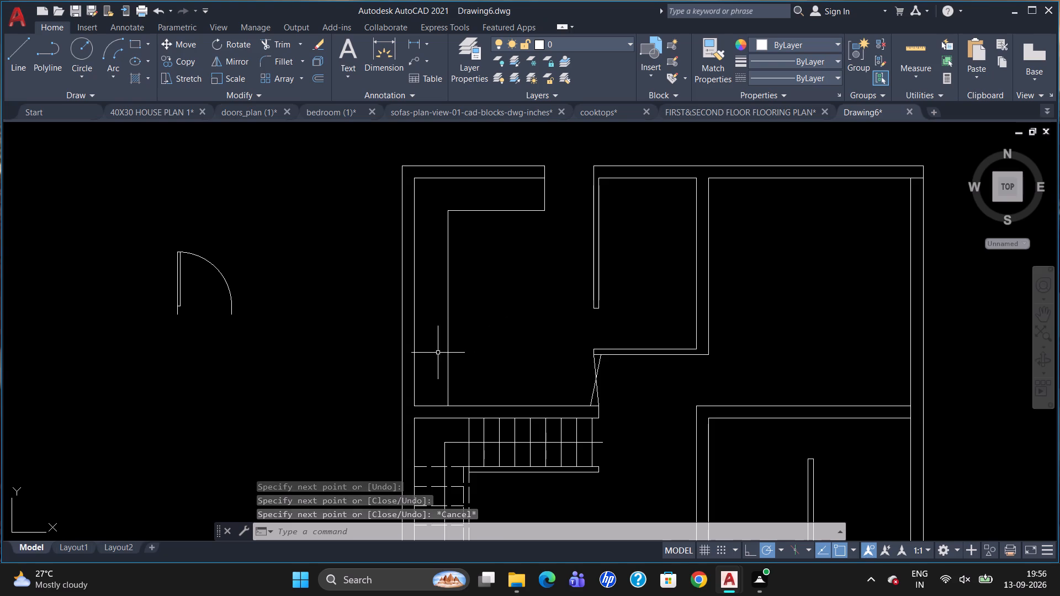
Draw a horizontal line across the counter strip near its south end, from the west wall to the counter edge.
{"action": "key", "text": "l"}
{"action": "key", "text": "Return"}
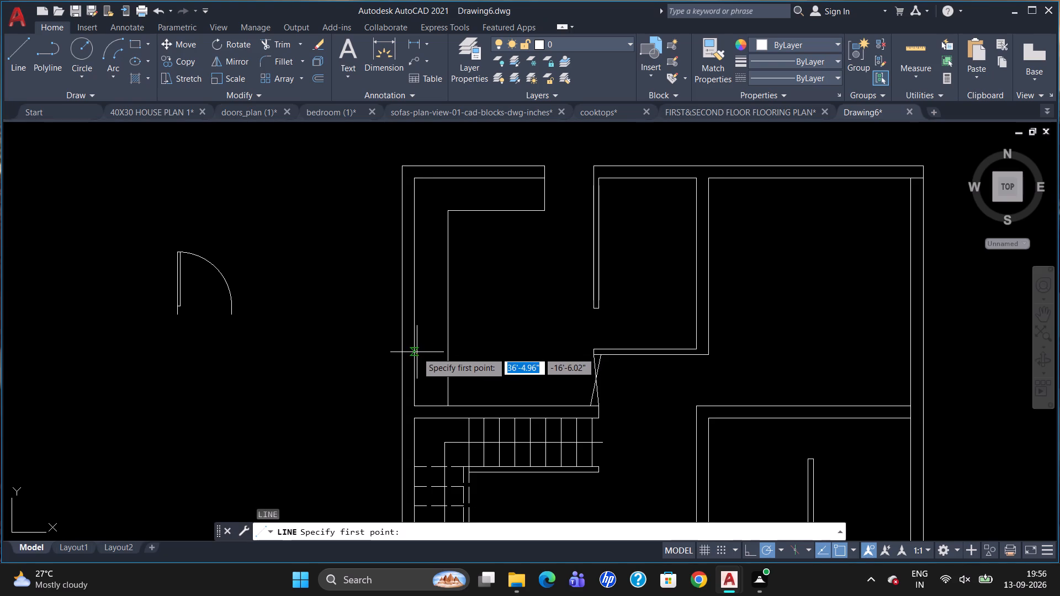
{"action": "left_click", "coordinate": [417, 352]}
{"action": "left_click", "coordinate": [449, 355]}
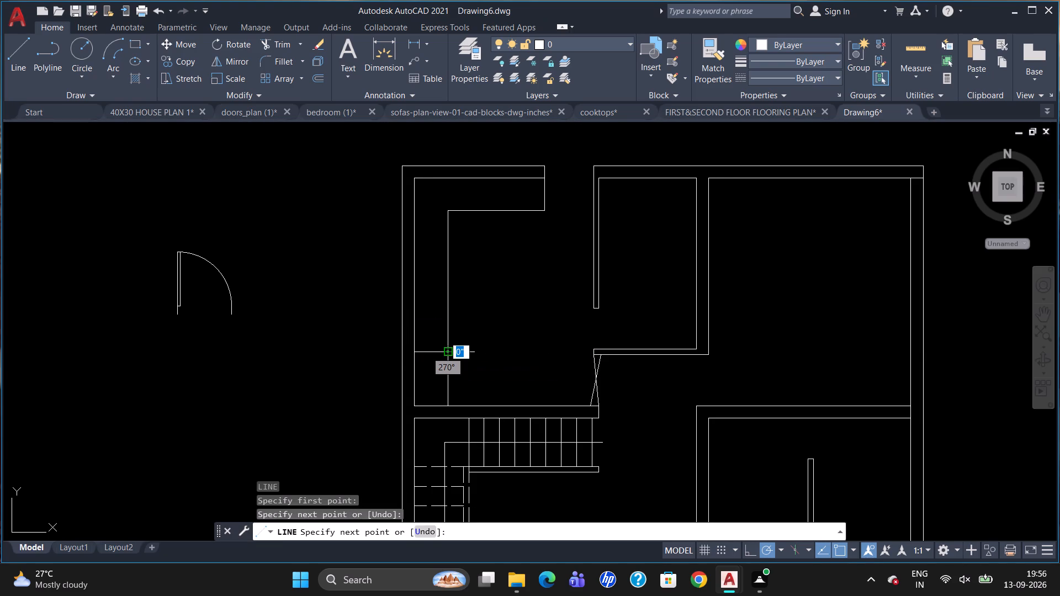
{"action": "key", "text": "Escape"}
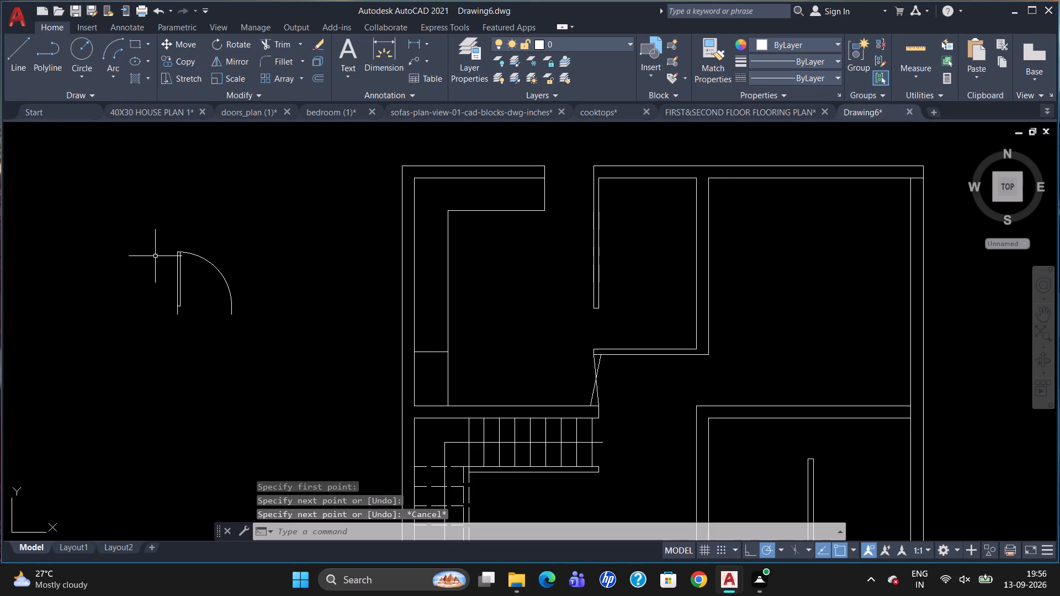
Rotate the door block 180° about the upper end of its leaf.
{"action": "left_click", "coordinate": [179, 266]}
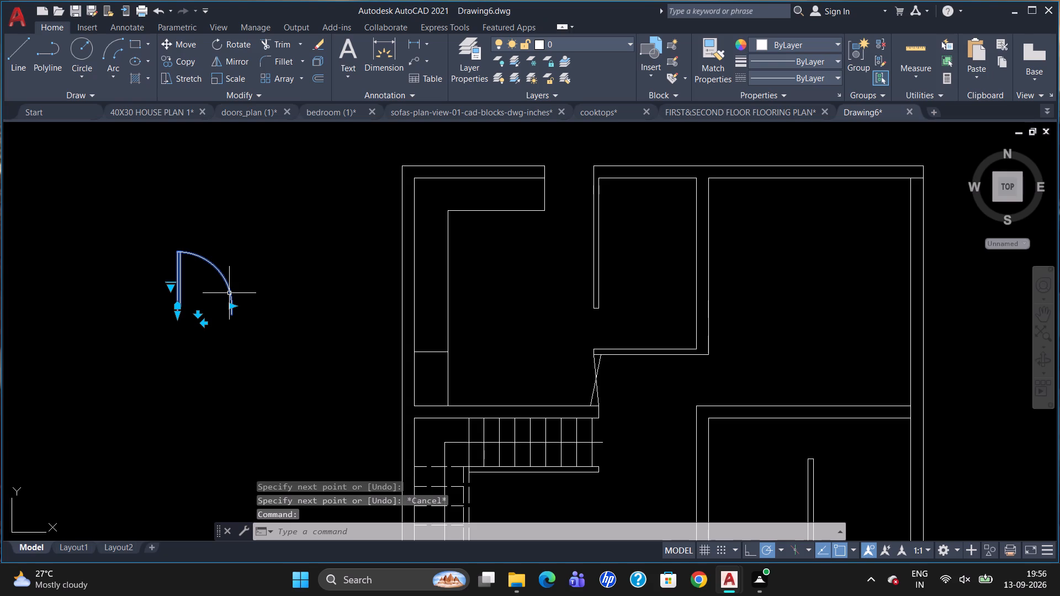
{"action": "type", "text": "RO"}
{"action": "key", "text": "Return"}
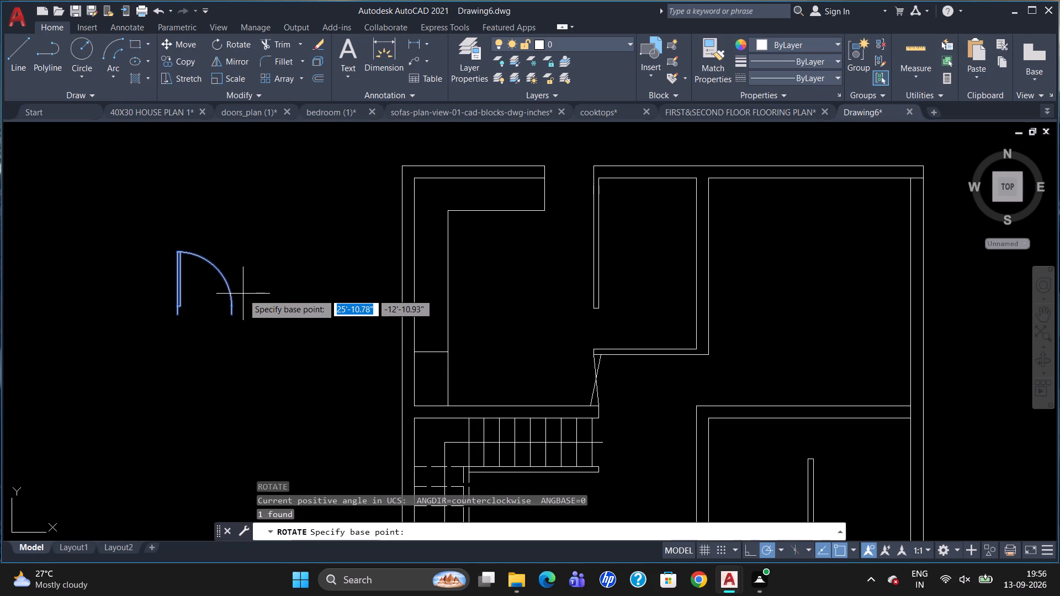
{"action": "left_click", "coordinate": [173, 250]}
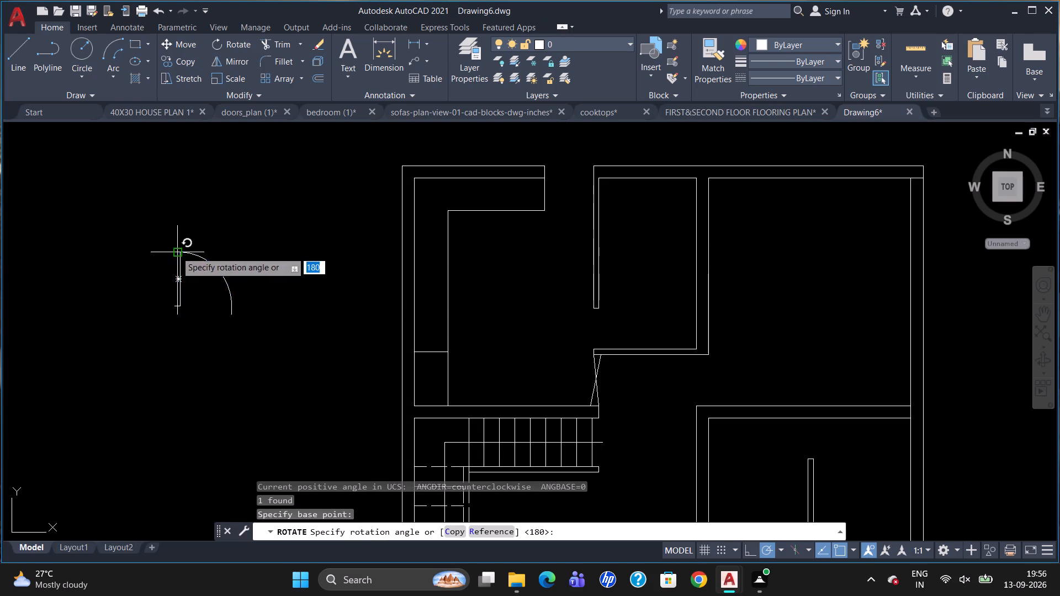
{"action": "left_click", "coordinate": [98, 252]}
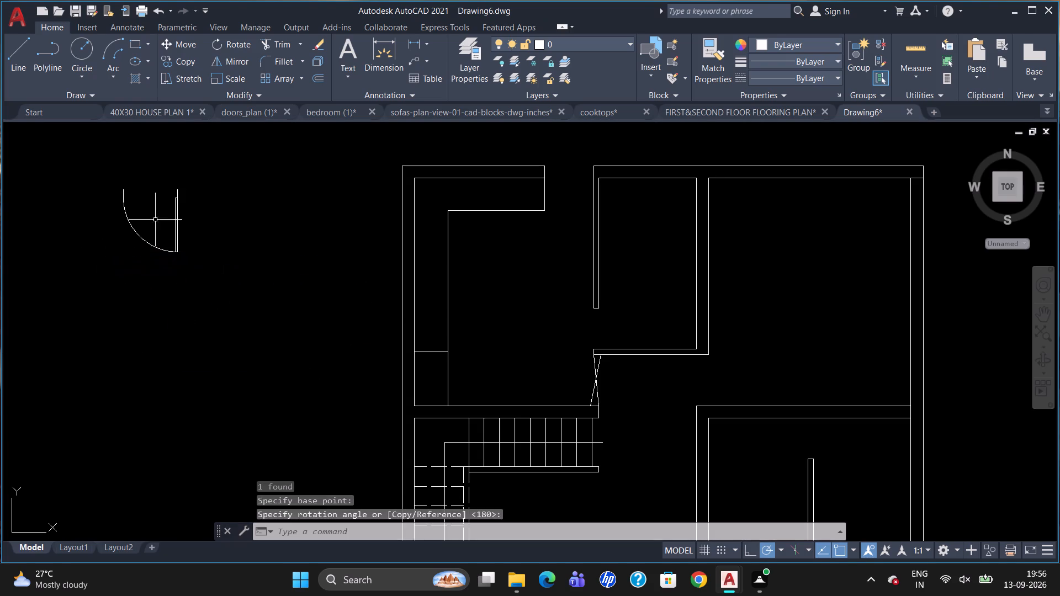
Move the door by its upper hinge-side endpoint onto the outer east corner of the north wall opening.
{"action": "left_click", "coordinate": [178, 200]}
{"action": "key", "text": "m"}
{"action": "key", "text": "Return"}
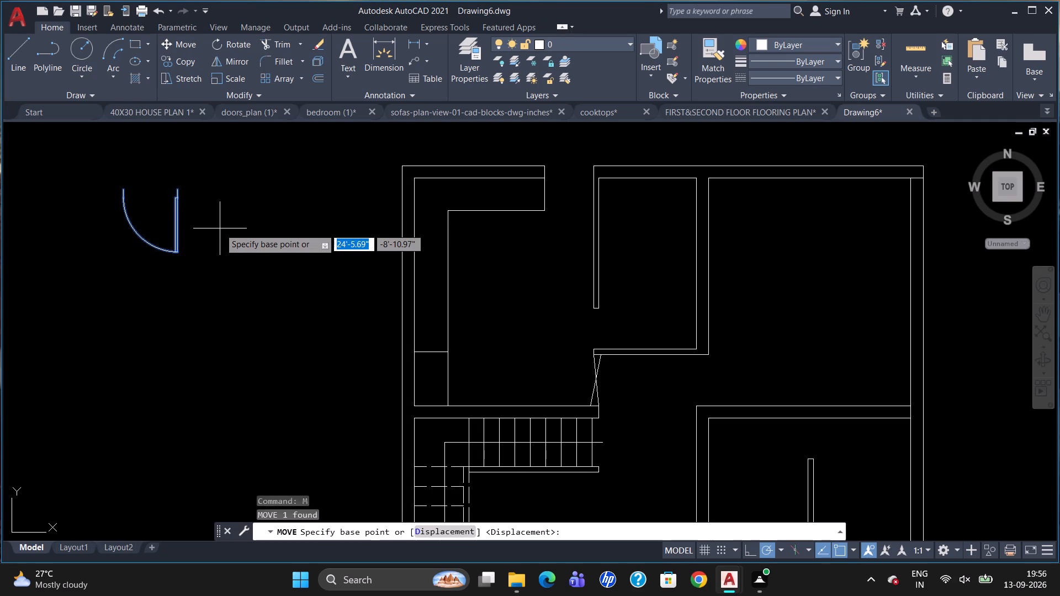
{"action": "left_click", "coordinate": [178, 188]}
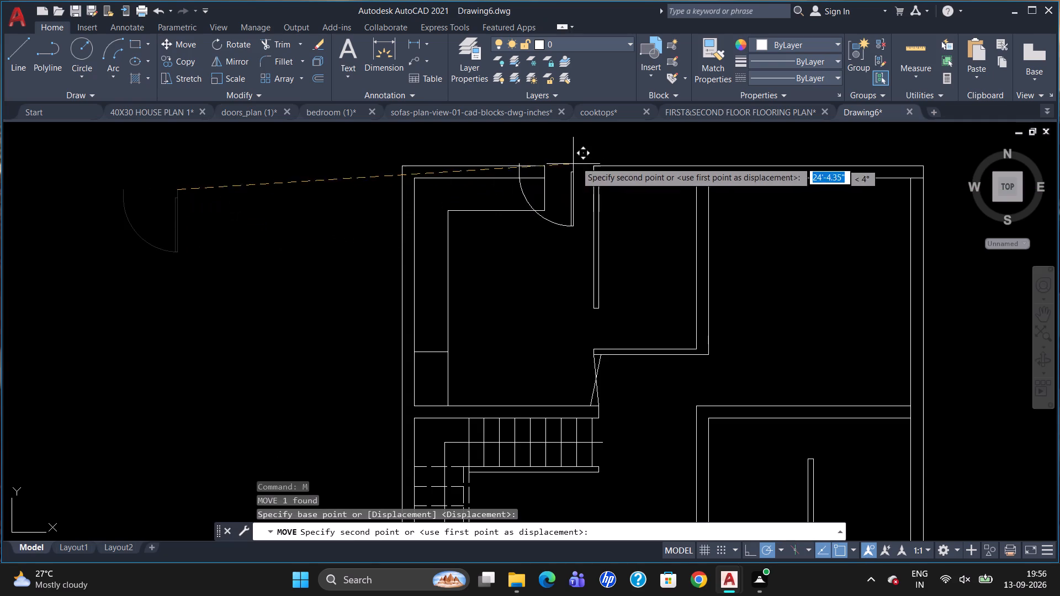
{"action": "scroll", "coordinate": [590, 147], "scroll_direction": "up", "scroll_amount": 4}
{"action": "scroll", "coordinate": [625, 212], "scroll_direction": "up", "scroll_amount": 2}
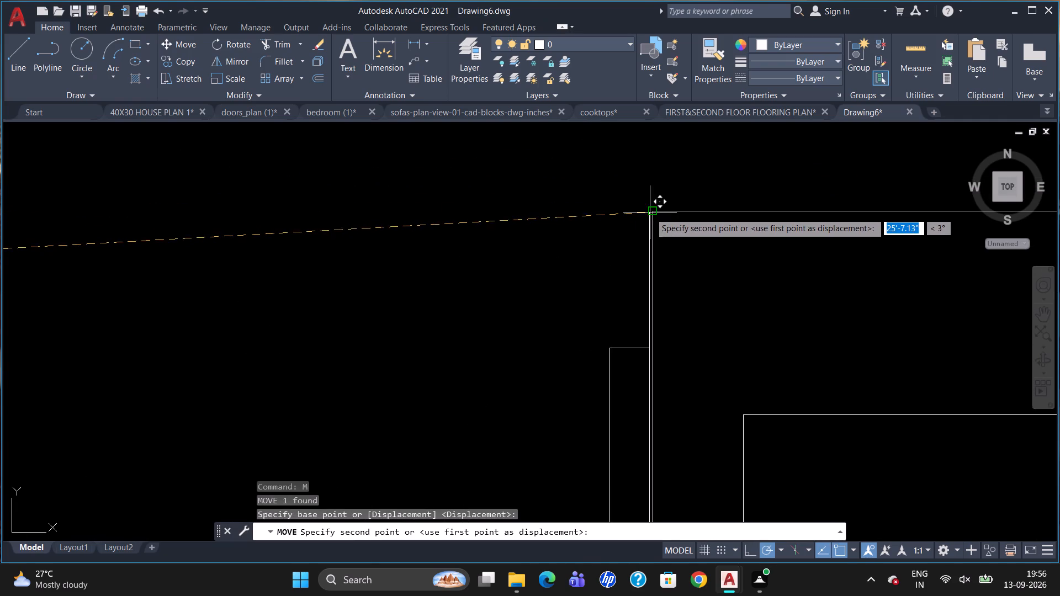
{"action": "left_click", "coordinate": [651, 212]}
{"action": "scroll", "coordinate": [610, 195], "scroll_direction": "down", "scroll_amount": 3}
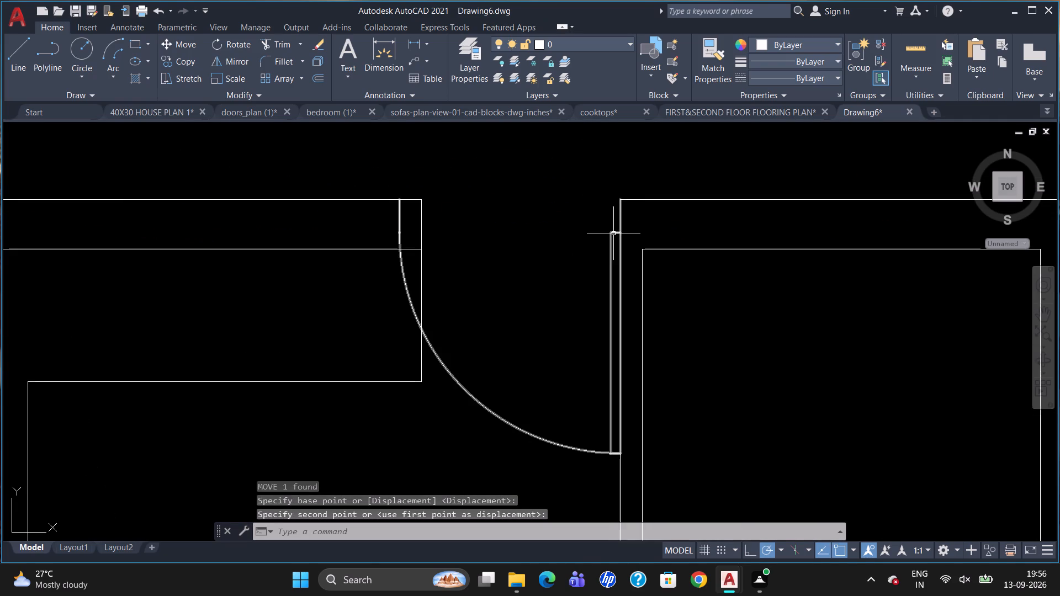
Scale the door down by about 0.89 from its upper hinge-side corner to fit the north wall opening.
{"action": "left_click", "coordinate": [613, 233]}
{"action": "type", "text": "SC"}
{"action": "key", "text": "Return"}
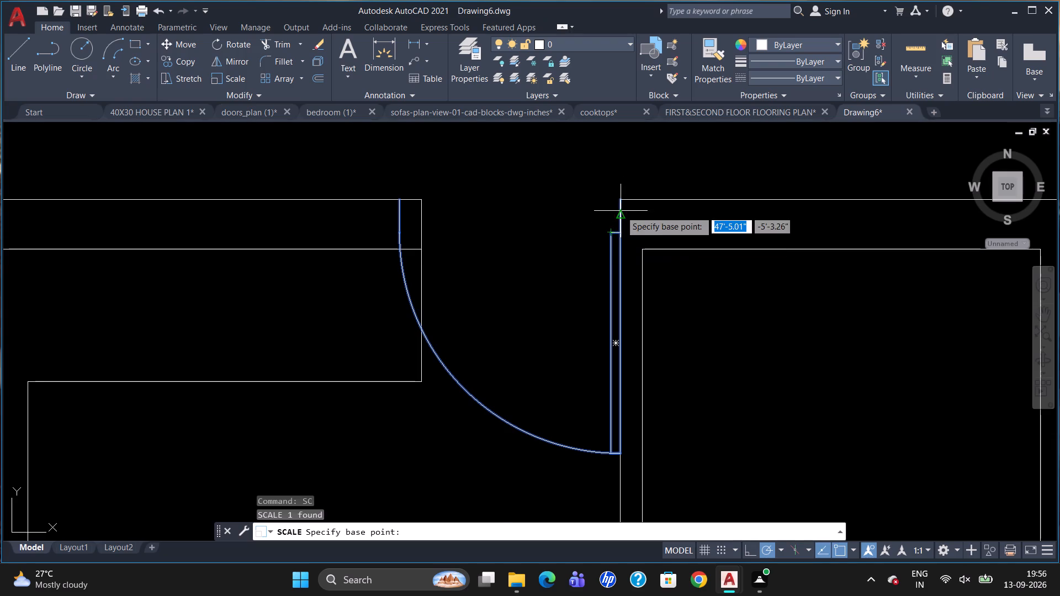
{"action": "left_click_drag", "start_coordinate": [624, 200], "coordinate": [625, 205]}
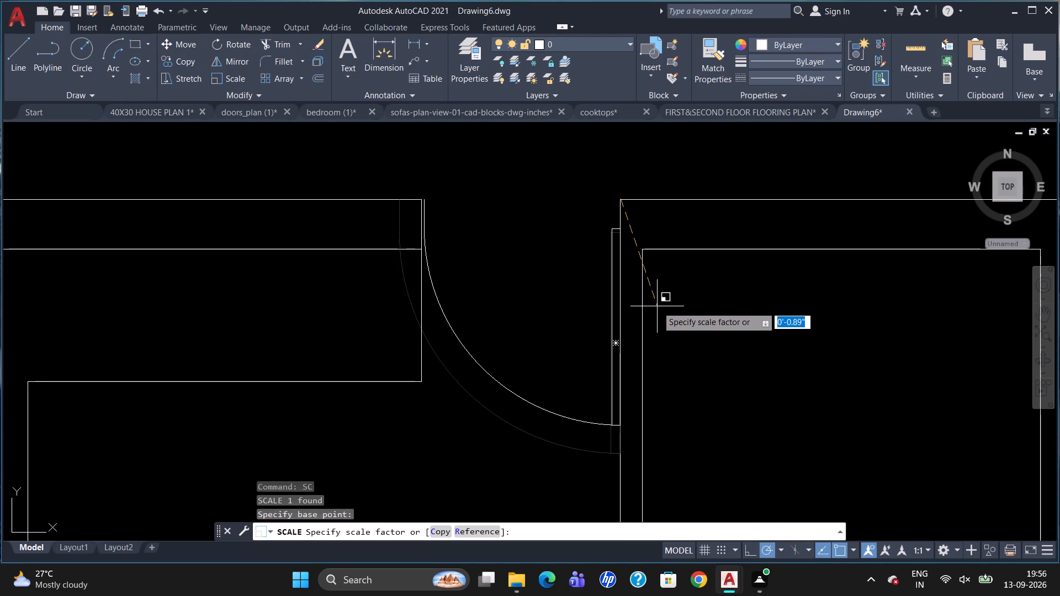
{"action": "left_click", "coordinate": [657, 308]}
{"action": "scroll", "coordinate": [523, 187], "scroll_direction": "down", "scroll_amount": 3}
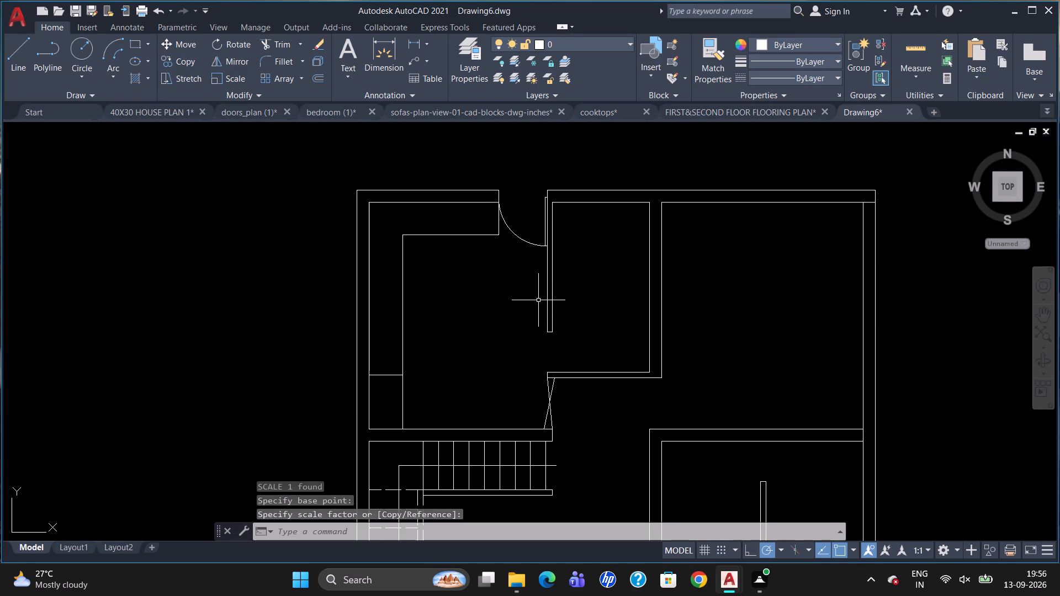
Copy the scaled door from the north opening into the empty space west of the plan.
{"action": "scroll", "coordinate": [595, 257], "scroll_direction": "down", "scroll_amount": 2}
{"action": "left_click", "coordinate": [576, 242]}
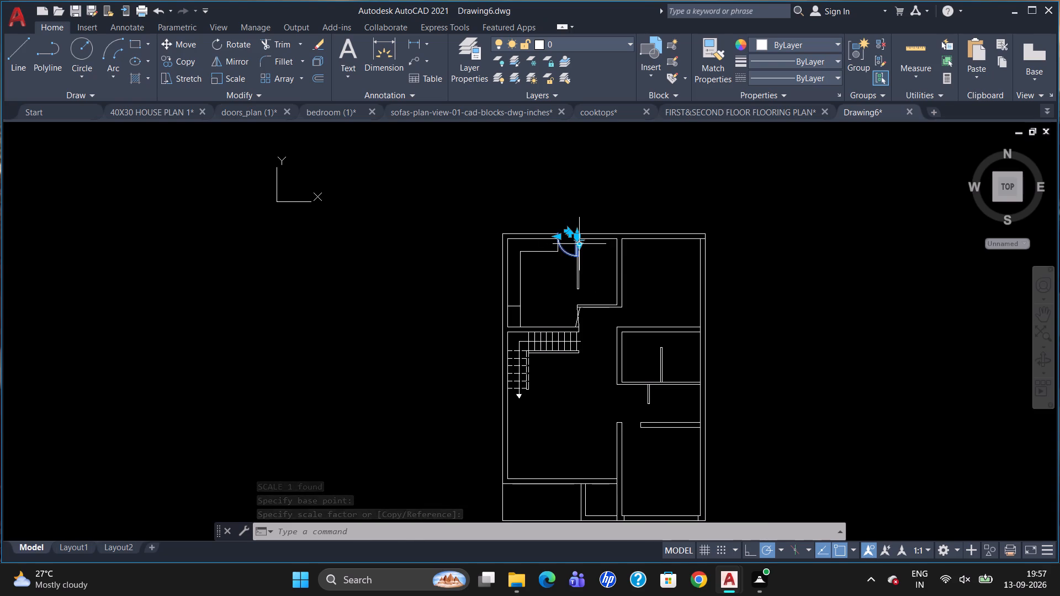
{"action": "key", "text": "c"}
{"action": "key", "text": "o"}
{"action": "key", "text": "Return"}
{"action": "left_click", "coordinate": [576, 242]}
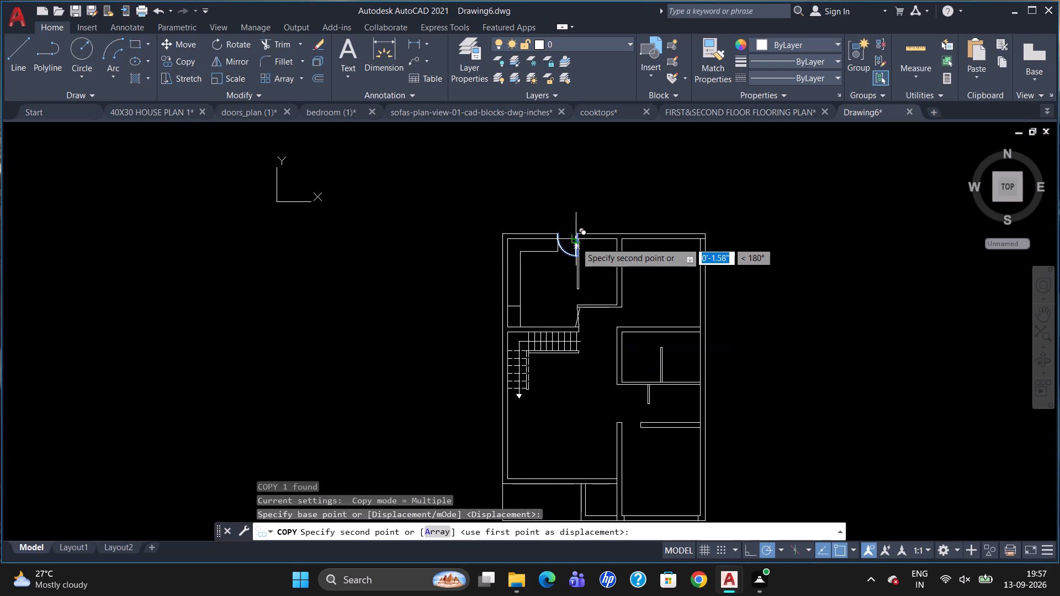
{"action": "left_click", "coordinate": [375, 279]}
{"action": "key", "text": "Escape"}
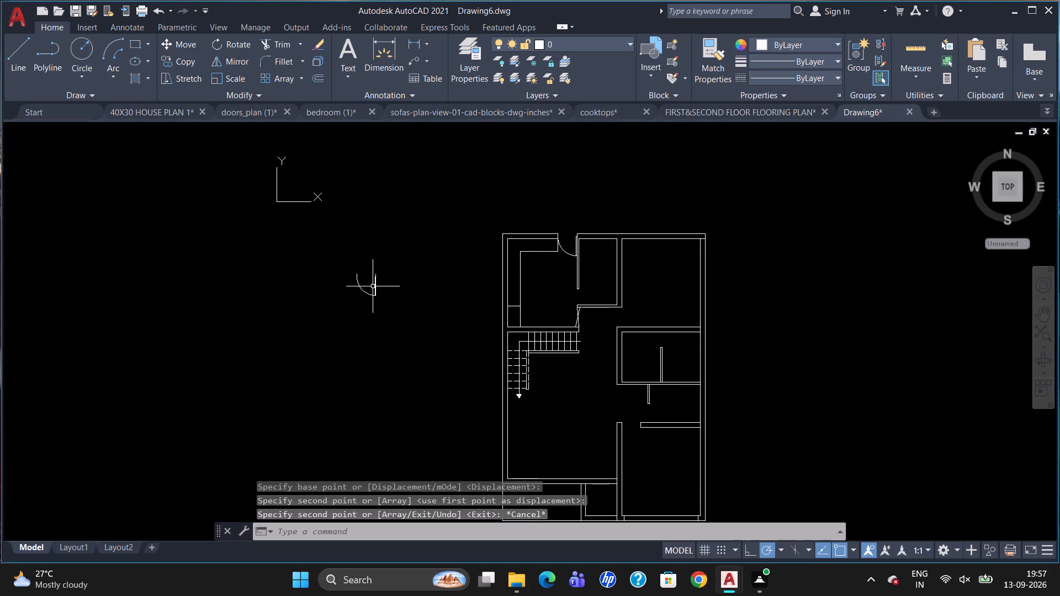
Rotate the copied door 90° counterclockwise about the lower end of its leaf so the leaf lies horizontal.
{"action": "left_click", "coordinate": [375, 287]}
{"action": "type", "text": "RO"}
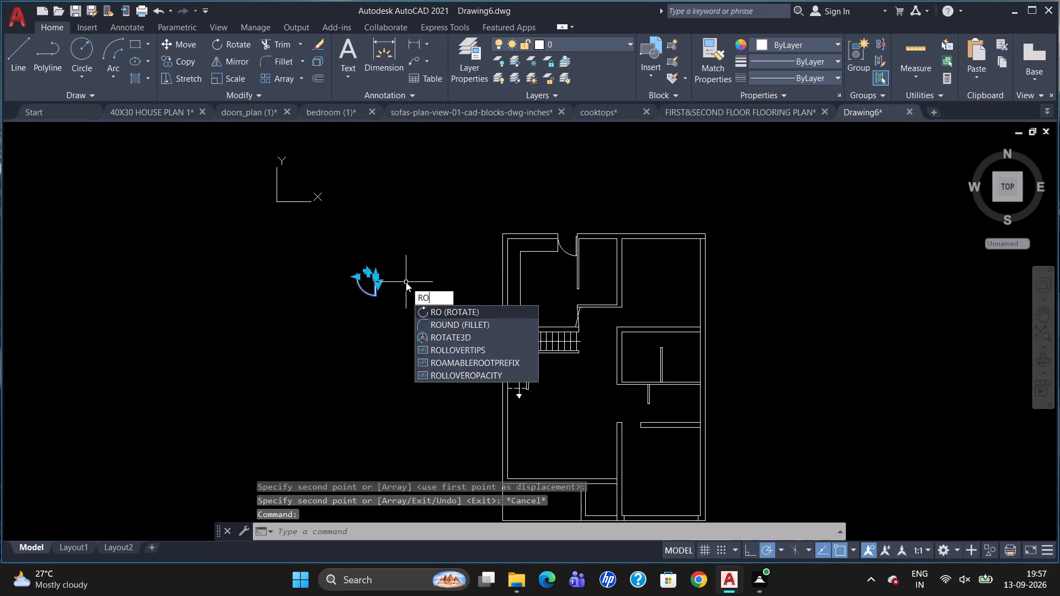
{"action": "key", "text": "Return"}
{"action": "left_click", "coordinate": [378, 296]}
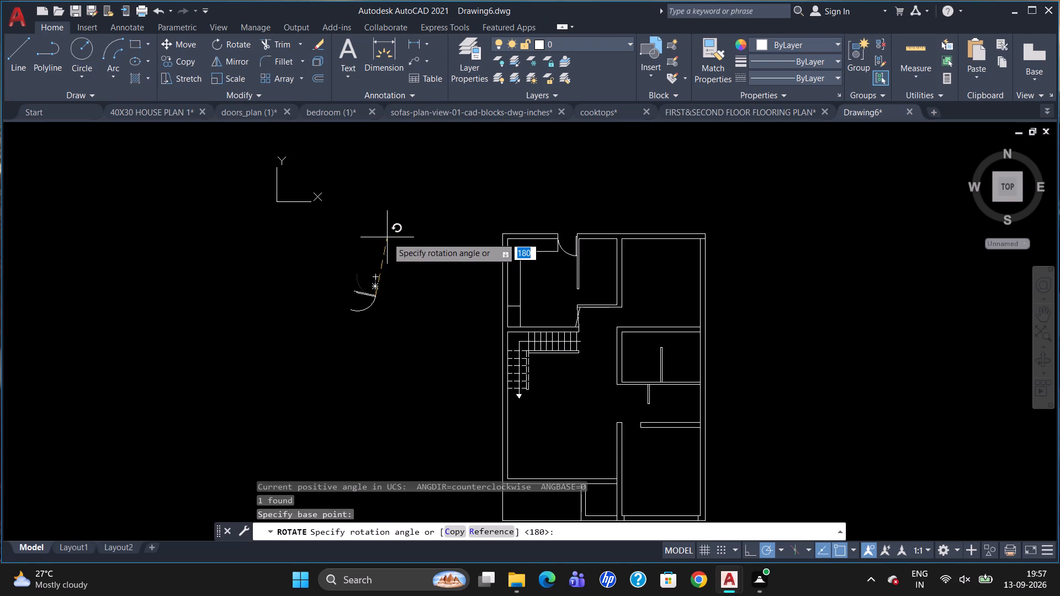
{"action": "left_click", "coordinate": [379, 214]}
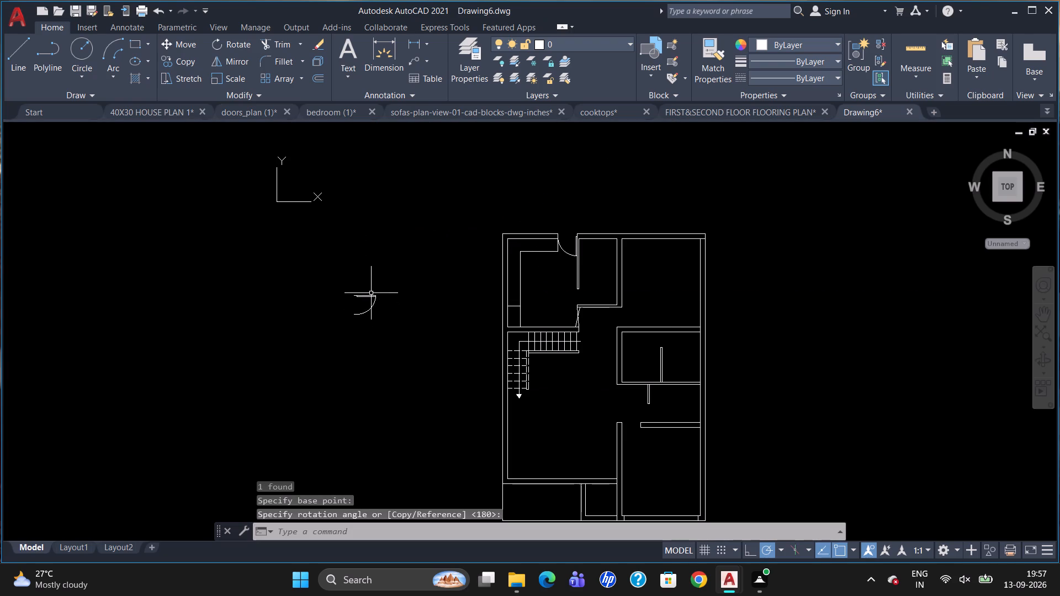
{"action": "left_click", "coordinate": [368, 295]}
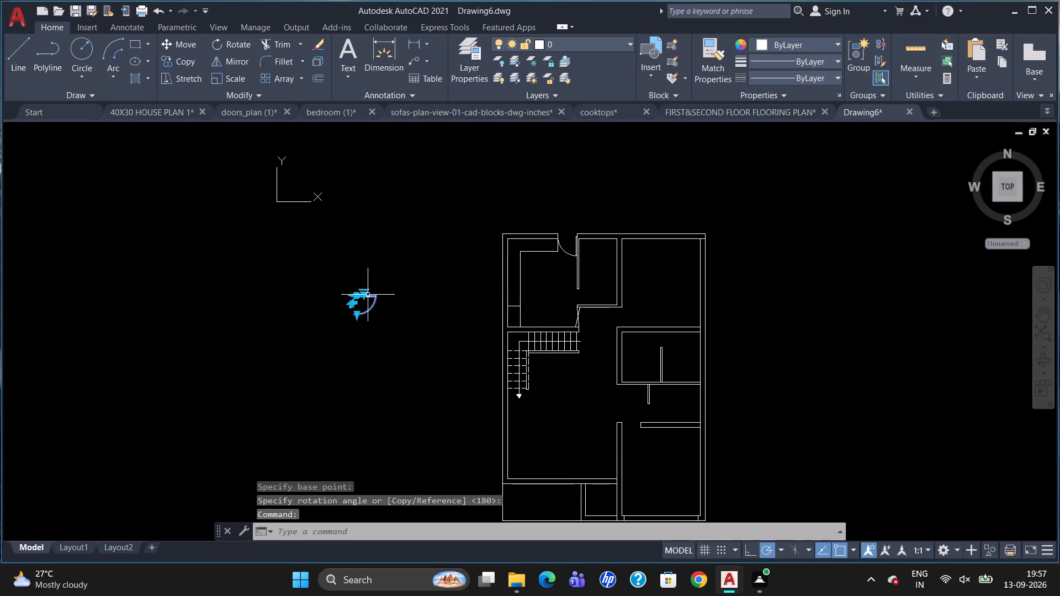
{"action": "key", "text": "Escape"}
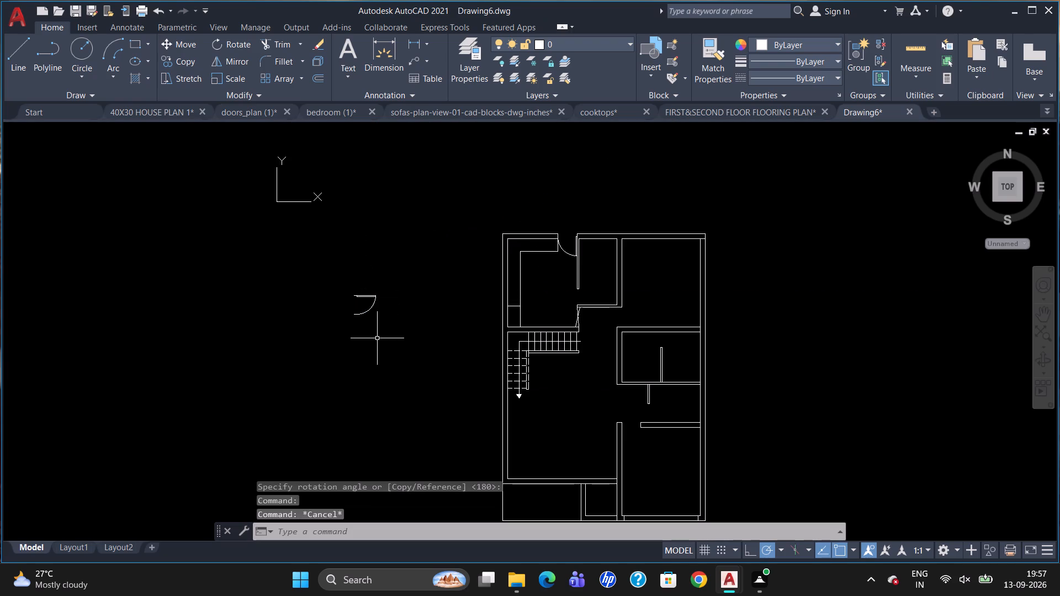
Mirror the door west of the plan about a horizontal line just below it, keeping the source door.
{"action": "key", "text": "m"}
{"action": "key", "text": "i"}
{"action": "key", "text": "Return"}
{"action": "left_click", "coordinate": [367, 313]}
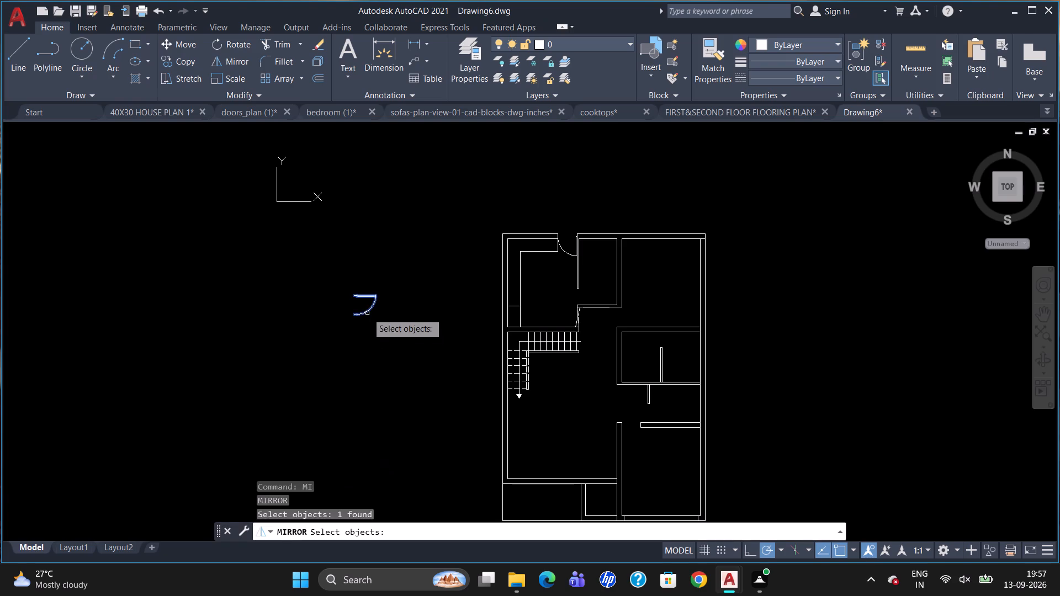
{"action": "key", "text": "Return"}
{"action": "left_click_drag", "start_coordinate": [344, 321], "coordinate": [362, 321]}
{"action": "left_click", "coordinate": [442, 322]}
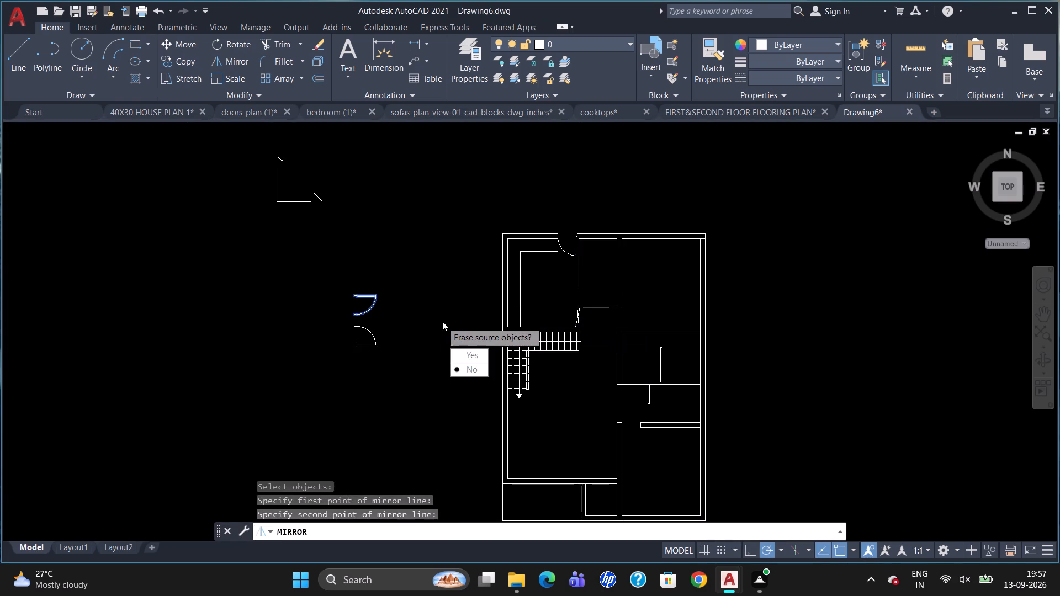
{"action": "left_click_drag", "start_coordinate": [462, 370], "coordinate": [443, 321]}
Move the mirrored door by its lower hinge-side endpoint onto the west end corner of the small north-middle room's south wall.
{"action": "left_click", "coordinate": [361, 343]}
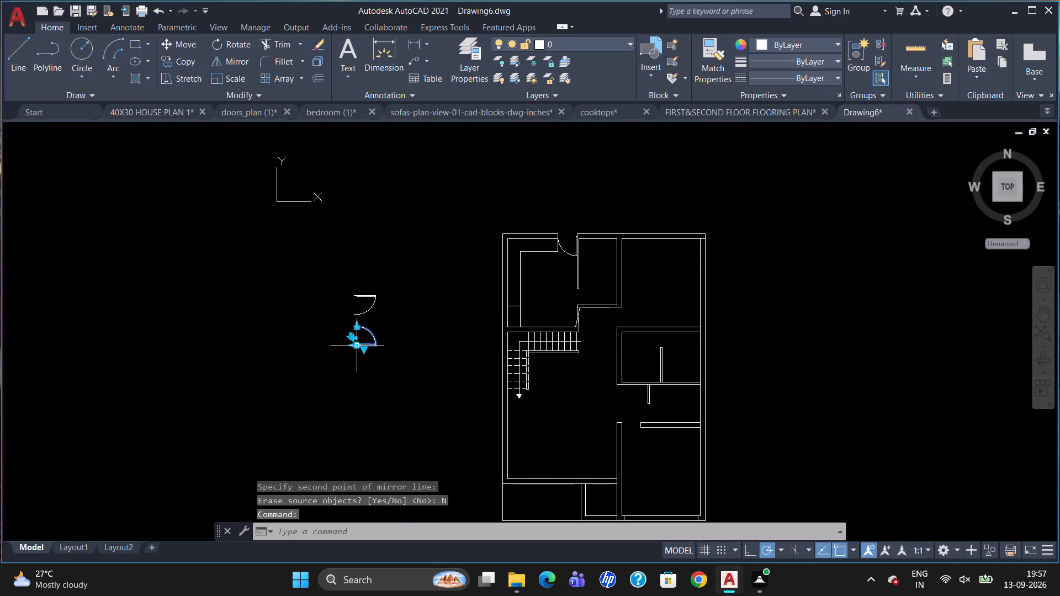
{"action": "key", "text": "m"}
{"action": "key", "text": "Return"}
{"action": "left_click", "coordinate": [355, 345]}
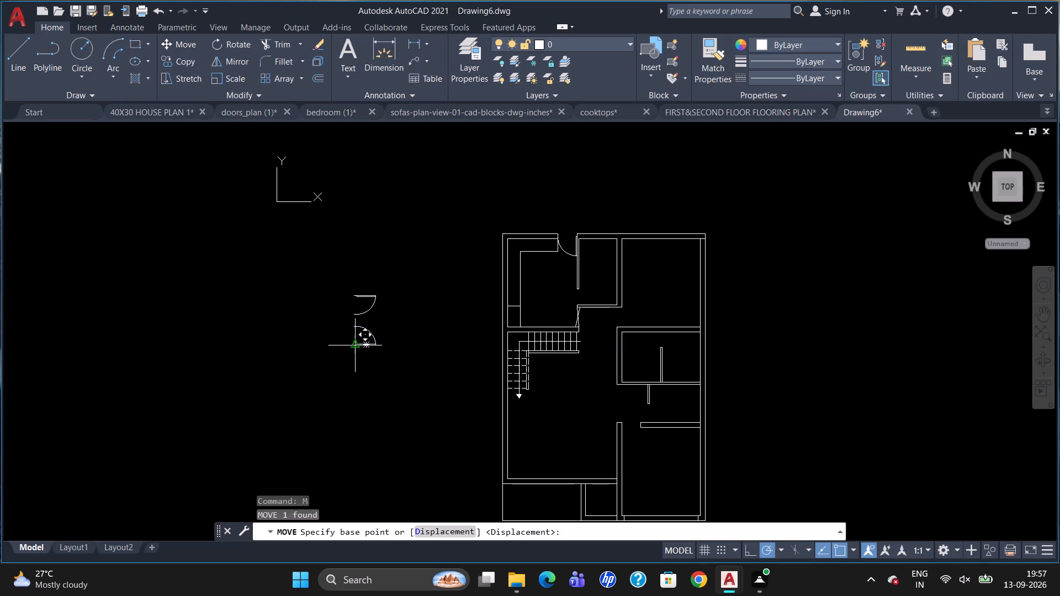
{"action": "scroll", "coordinate": [561, 298], "scroll_direction": "up", "scroll_amount": 3}
{"action": "scroll", "coordinate": [643, 311], "scroll_direction": "up", "scroll_amount": 2}
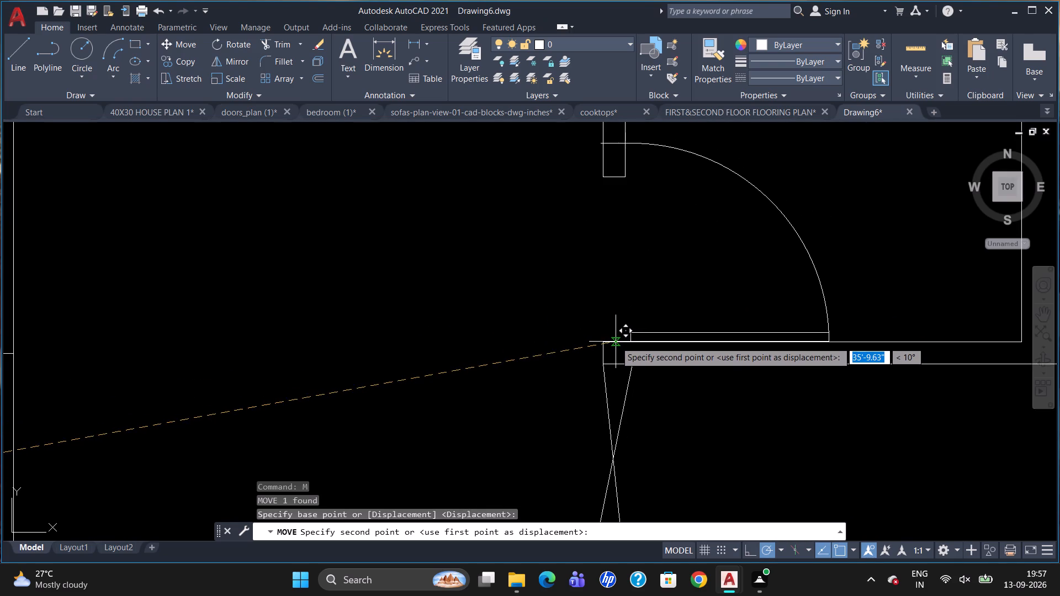
{"action": "left_click", "coordinate": [617, 341]}
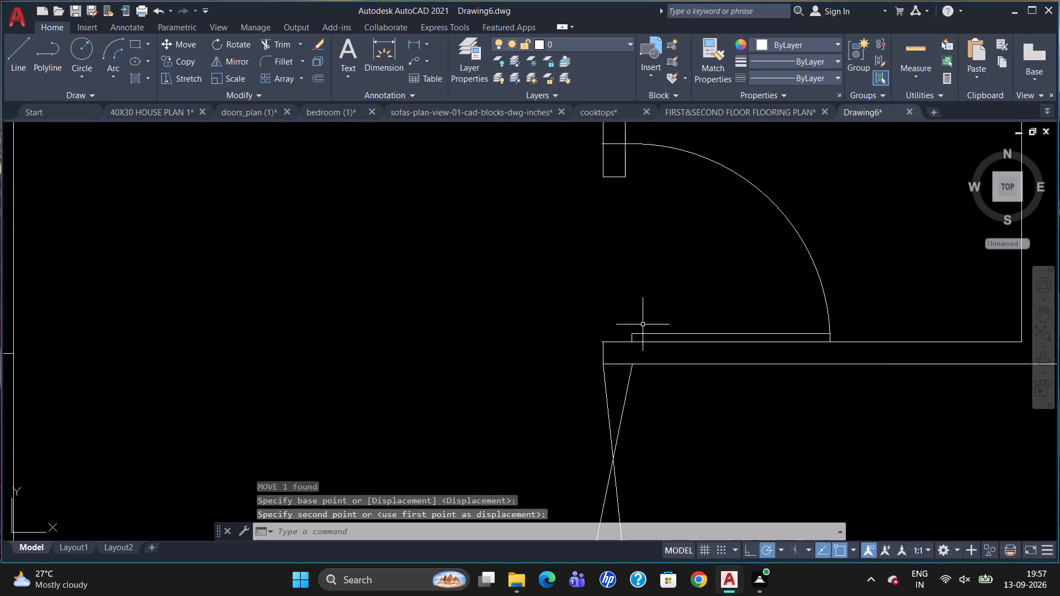
Scale the moved door down by about 0.83 from its lower hinge-side corner to fit the small north-middle room's opening.
{"action": "left_click", "coordinate": [644, 333]}
{"action": "type", "text": "SC"}
{"action": "key", "text": "Return"}
{"action": "left_click", "coordinate": [601, 346]}
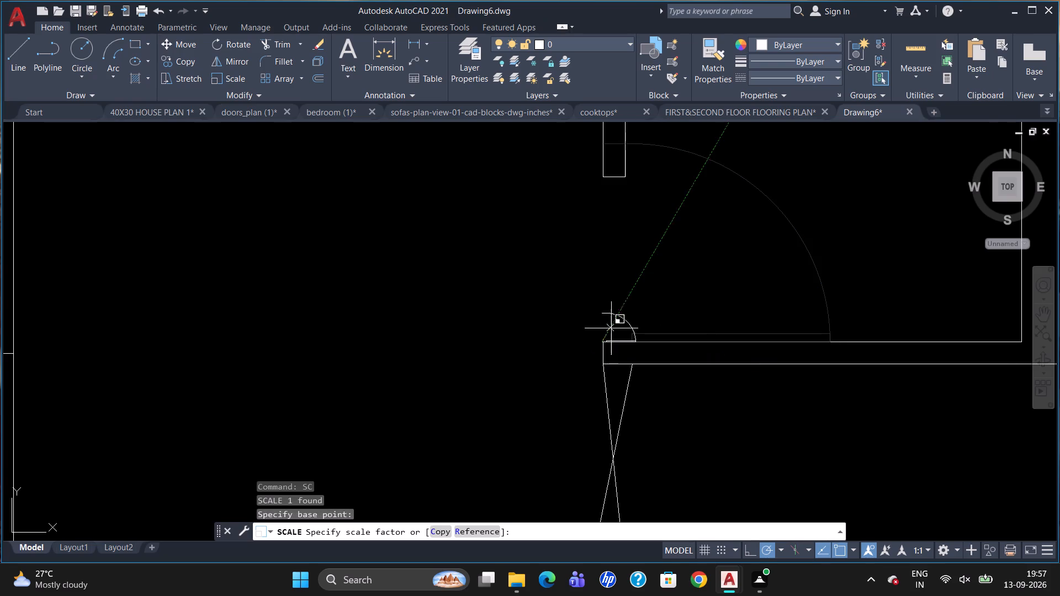
{"action": "left_click", "coordinate": [630, 252]}
Copy the scaled door from the small north-middle room to the northeast room's opening, beside the wall corner on its south side.
{"action": "scroll", "coordinate": [586, 255], "scroll_direction": "down", "scroll_amount": 3}
{"action": "scroll", "coordinate": [634, 234], "scroll_direction": "down", "scroll_amount": 1}
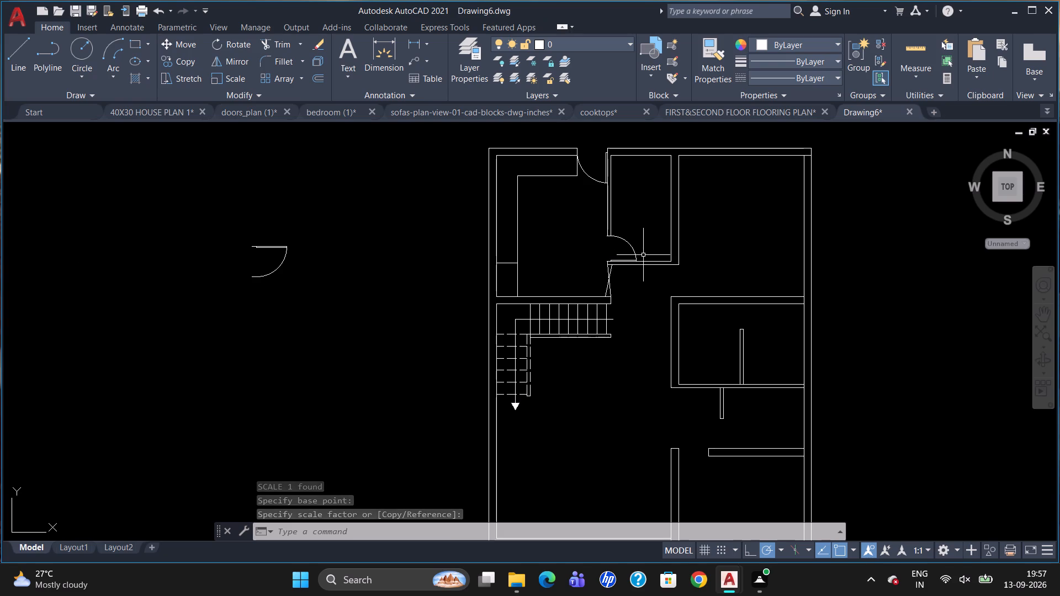
{"action": "left_click", "coordinate": [626, 260]}
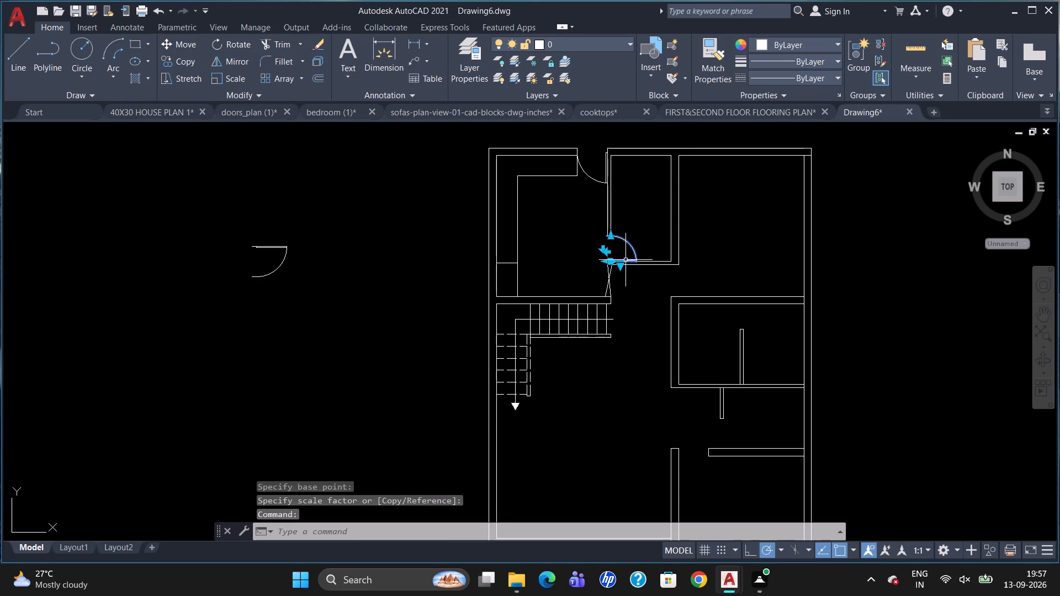
{"action": "key", "text": "c"}
{"action": "key", "text": "o"}
{"action": "key", "text": "Return"}
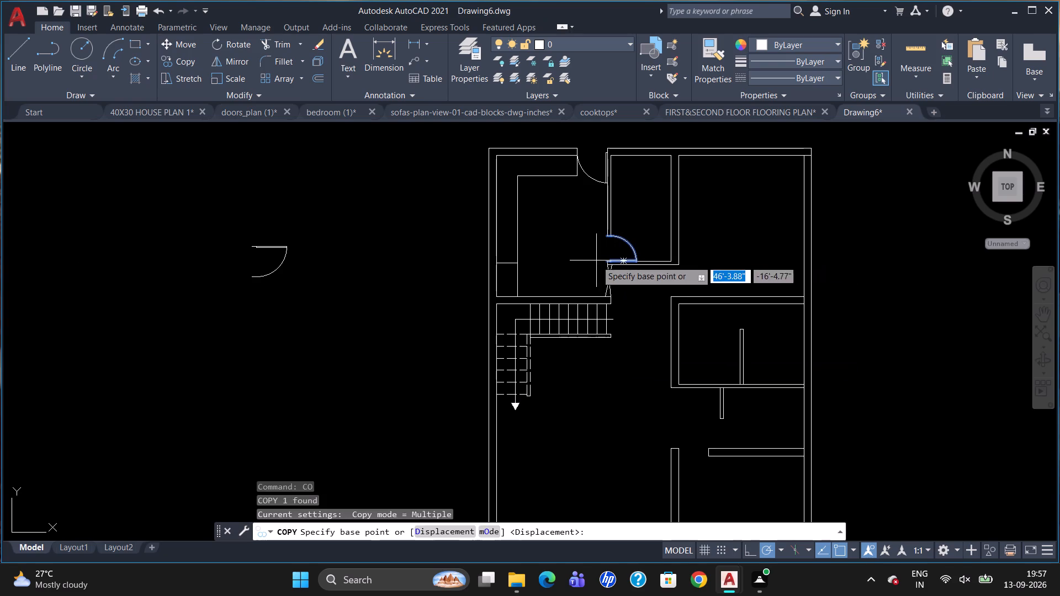
{"action": "left_click", "coordinate": [600, 260]}
{"action": "scroll", "coordinate": [664, 305], "scroll_direction": "up", "scroll_amount": 3}
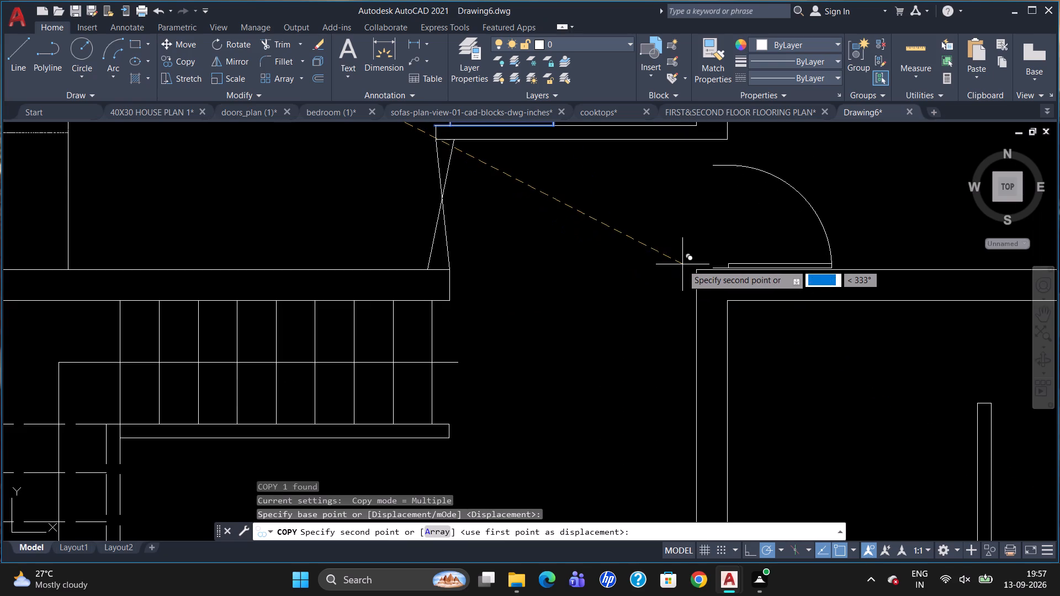
{"action": "left_click", "coordinate": [693, 266]}
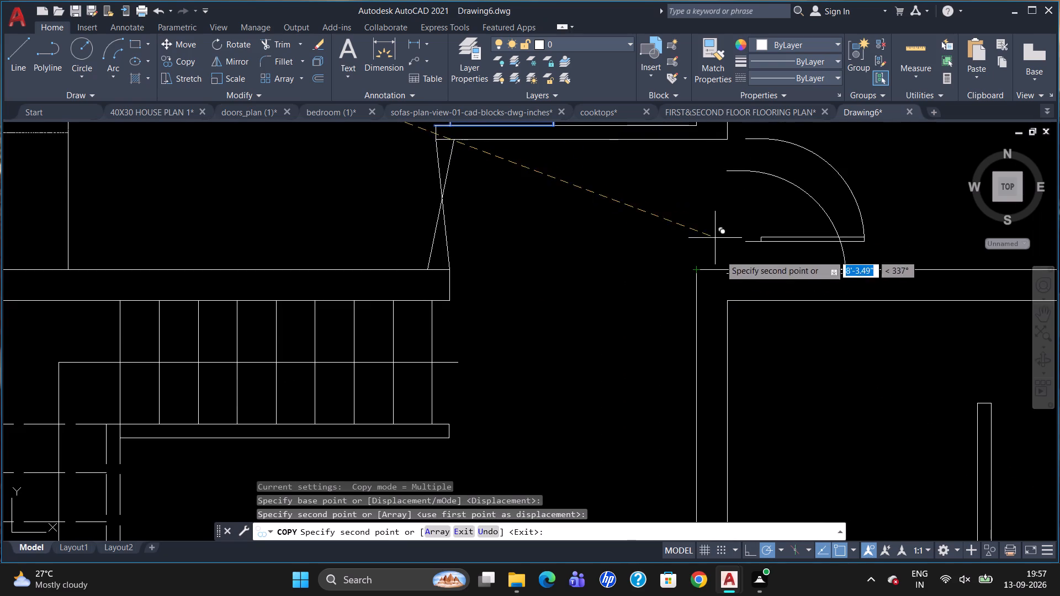
{"action": "key", "text": "Escape"}
Move the copied door by its lower hinge-side endpoint onto the wall corner at the south side of the northeast room's opening.
{"action": "left_click", "coordinate": [753, 274]}
{"action": "key", "text": "m"}
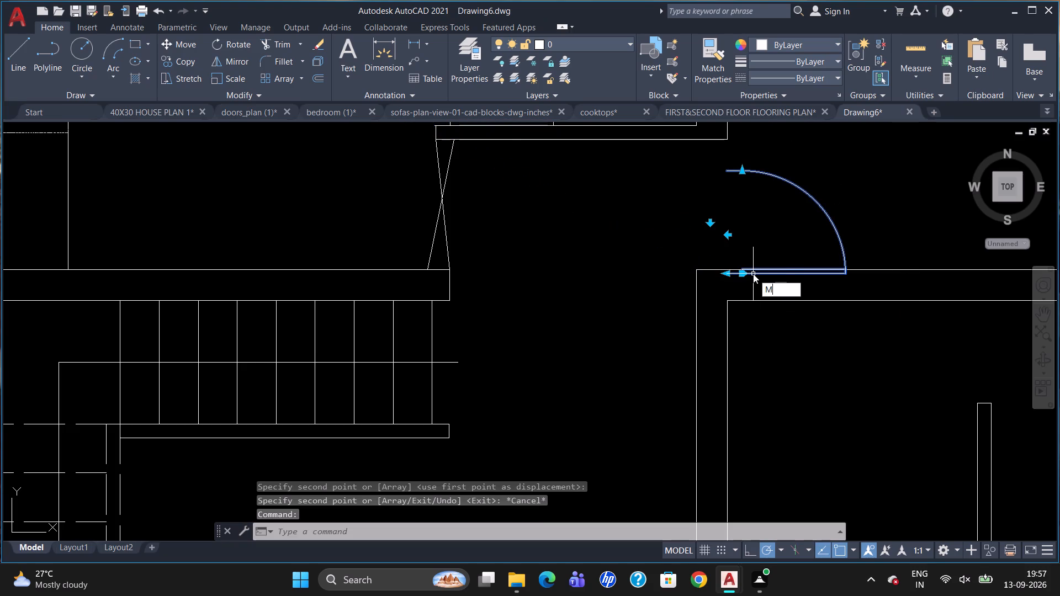
{"action": "key", "text": "Return"}
{"action": "left_click", "coordinate": [728, 276]}
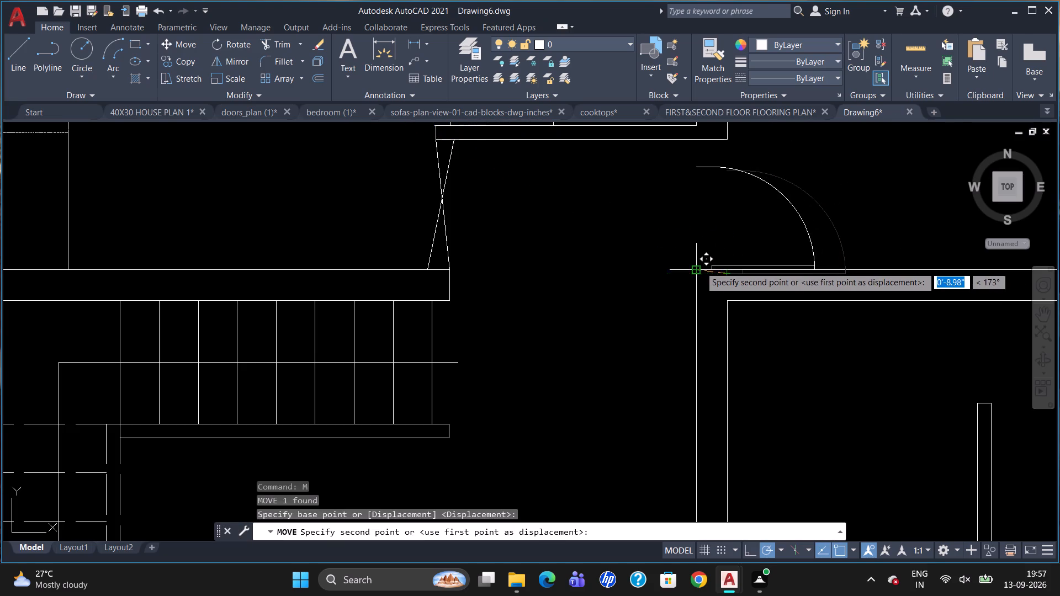
{"action": "left_click", "coordinate": [698, 269]}
Scale the northeast room's door up from that wall corner until its arc reaches the wall on the opening's north side.
{"action": "left_click", "coordinate": [732, 265]}
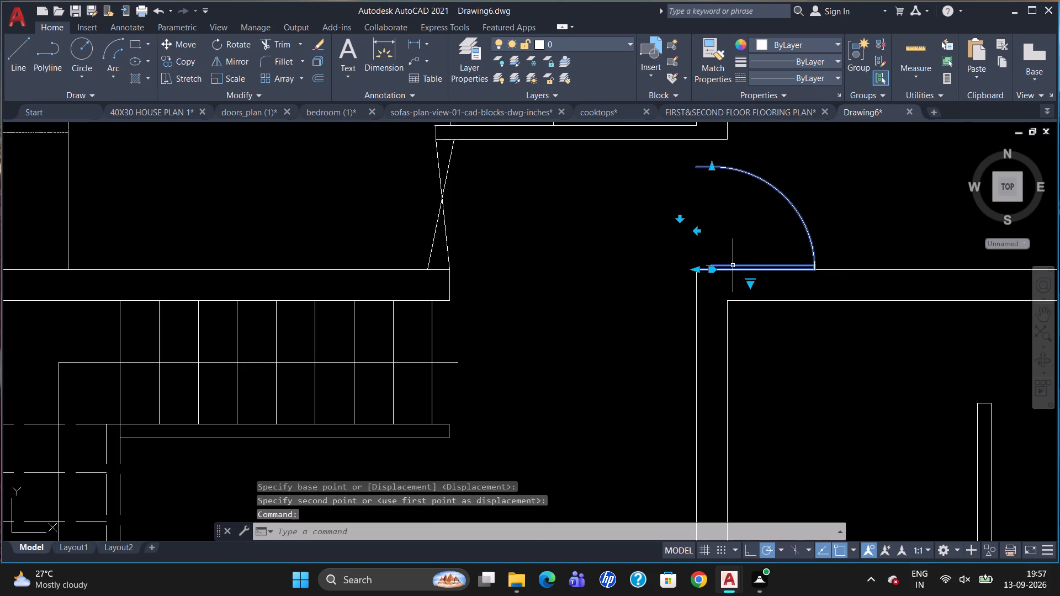
{"action": "key", "text": "s"}
{"action": "key", "text": "c"}
{"action": "key", "text": "Return"}
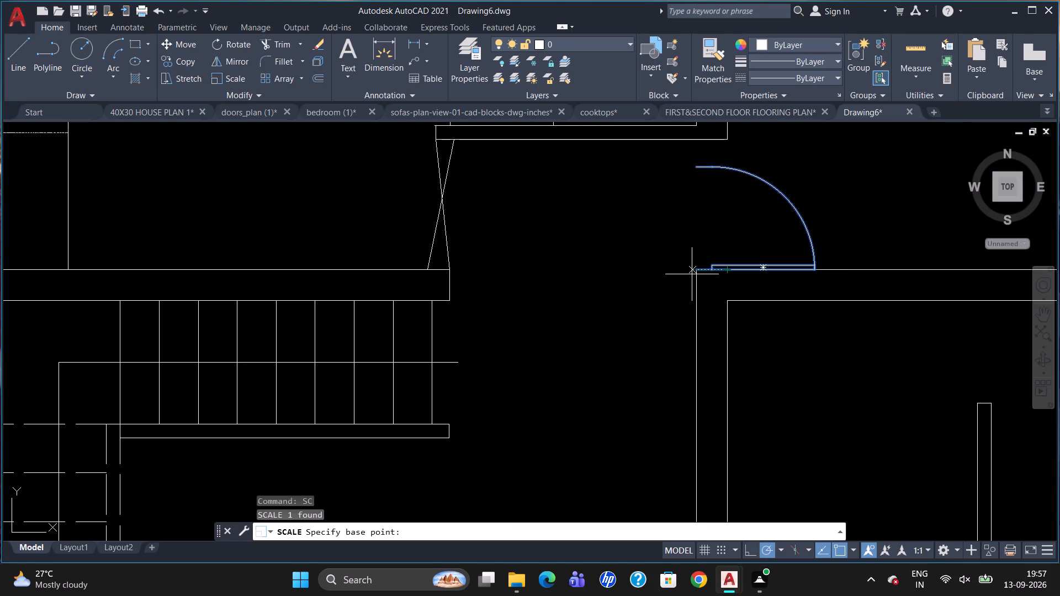
{"action": "left_click", "coordinate": [693, 274]}
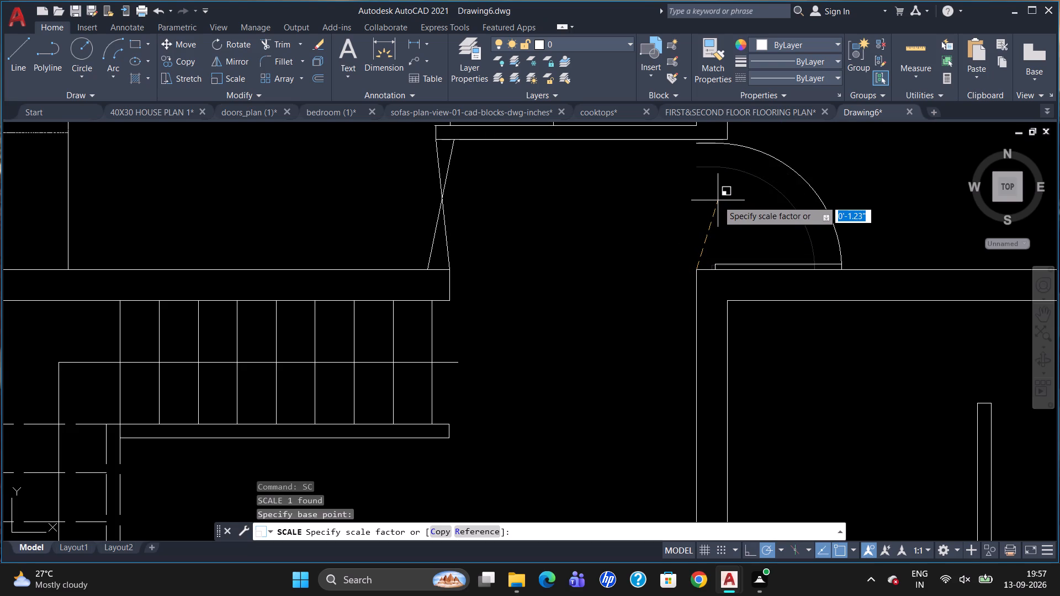
{"action": "left_click", "coordinate": [722, 200]}
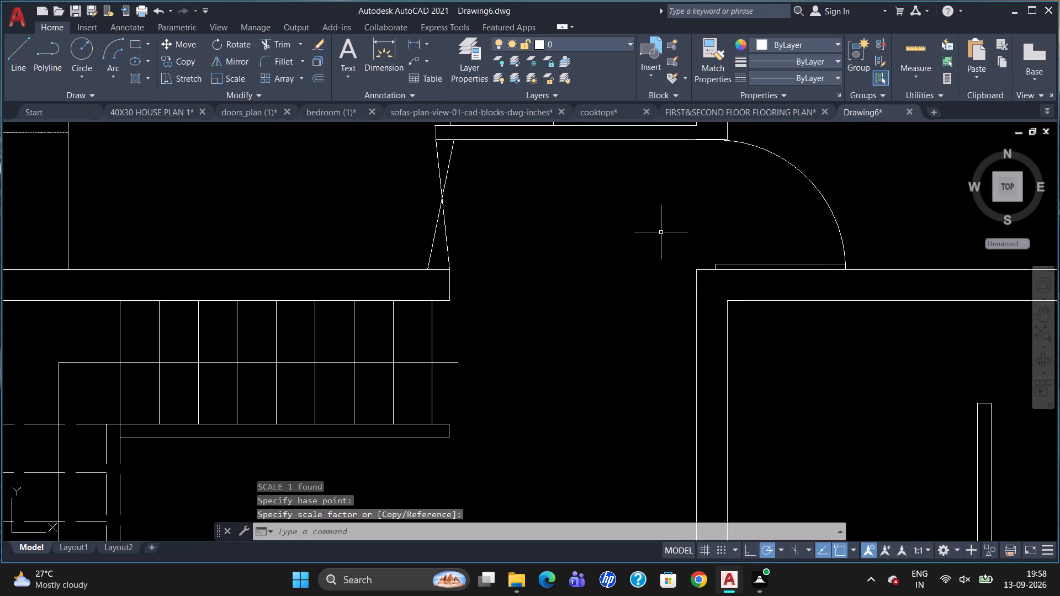
Copy the horizontal door west of the plan onto the north wall's inner face above the short partition in the middle east room.
{"action": "scroll", "coordinate": [660, 232], "scroll_direction": "down", "scroll_amount": 2}
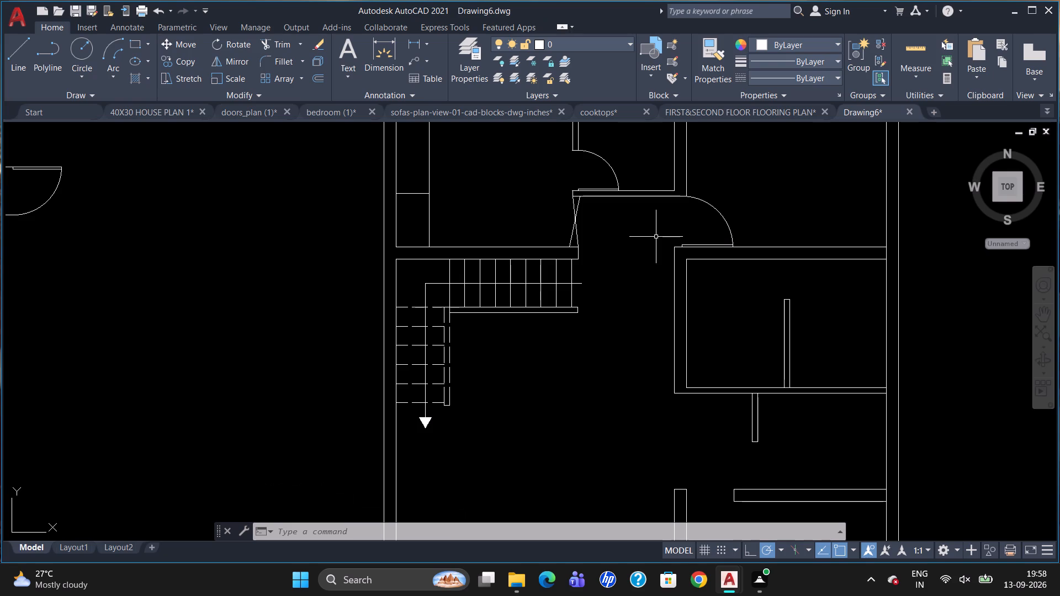
{"action": "scroll", "coordinate": [820, 240], "scroll_direction": "down", "scroll_amount": 2}
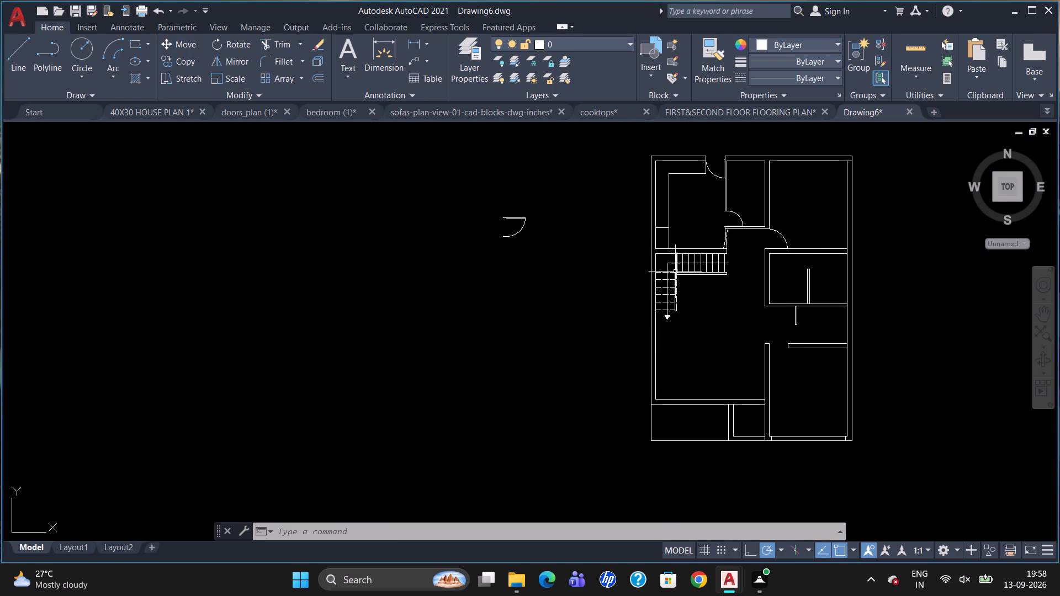
{"action": "left_click", "coordinate": [512, 220]}
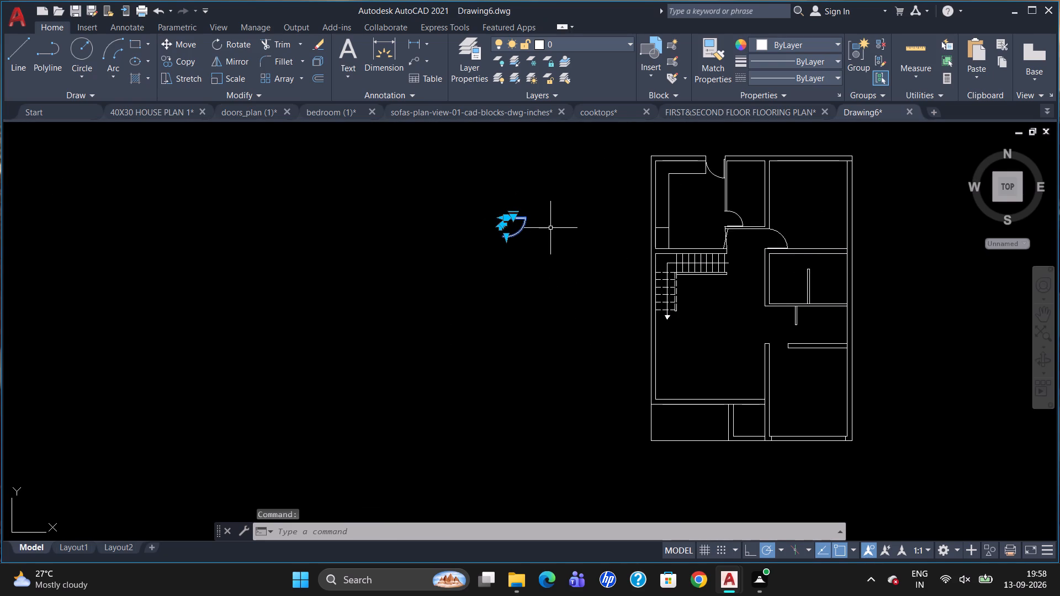
{"action": "type", "text": "CO"}
{"action": "key", "text": "Return"}
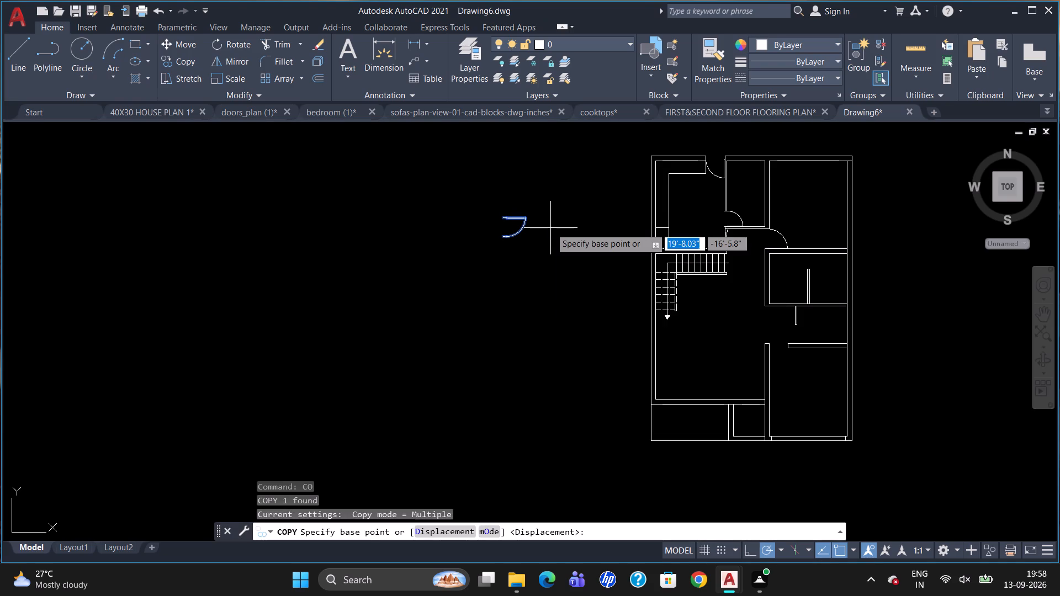
{"action": "left_click", "coordinate": [505, 219]}
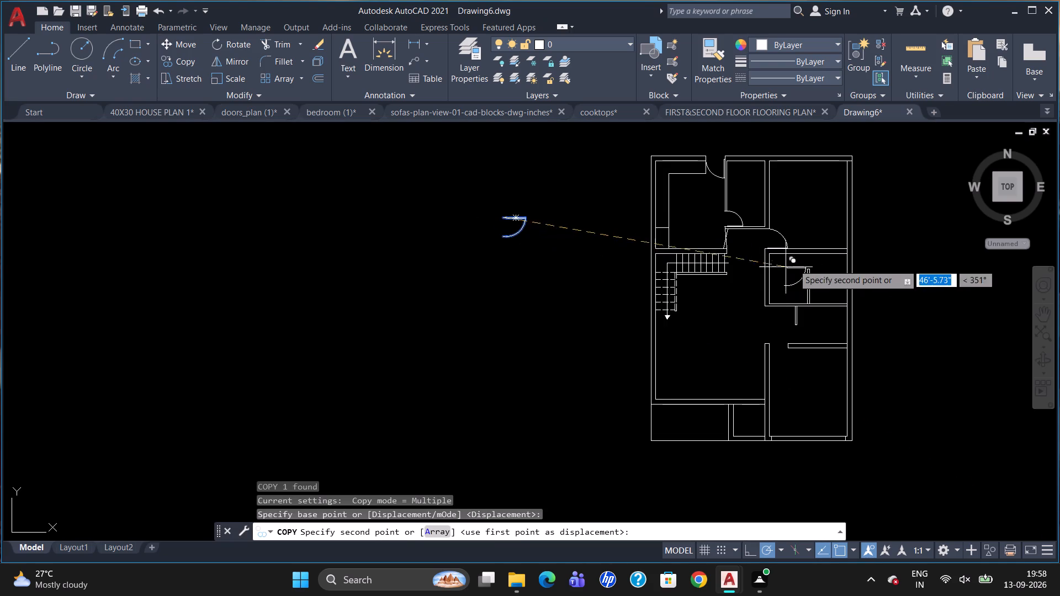
{"action": "scroll", "coordinate": [818, 262], "scroll_direction": "up", "scroll_amount": 3}
{"action": "scroll", "coordinate": [748, 235], "scroll_direction": "up", "scroll_amount": 2}
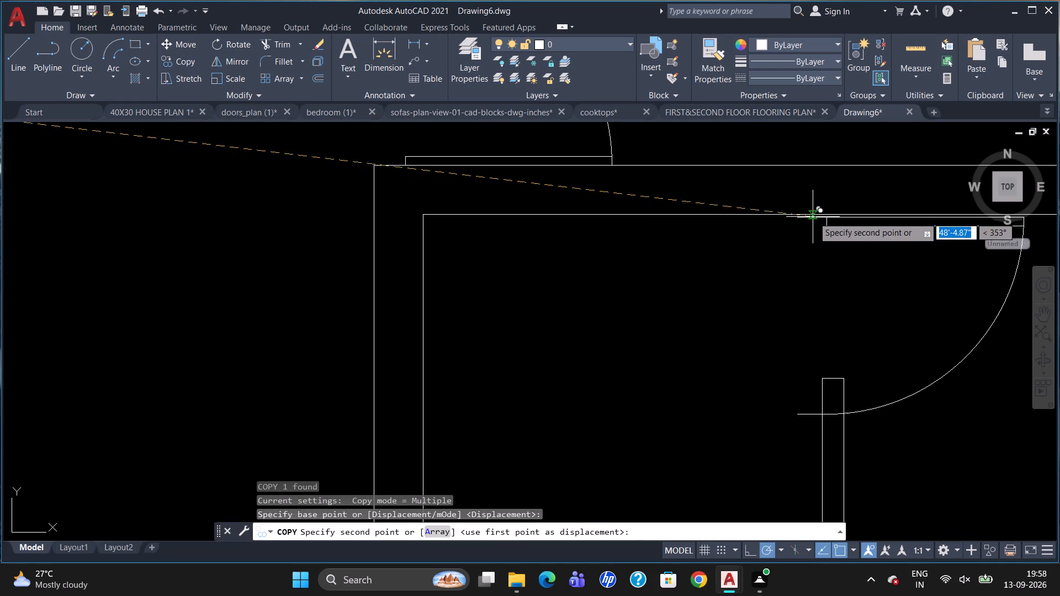
{"action": "left_click", "coordinate": [828, 215]}
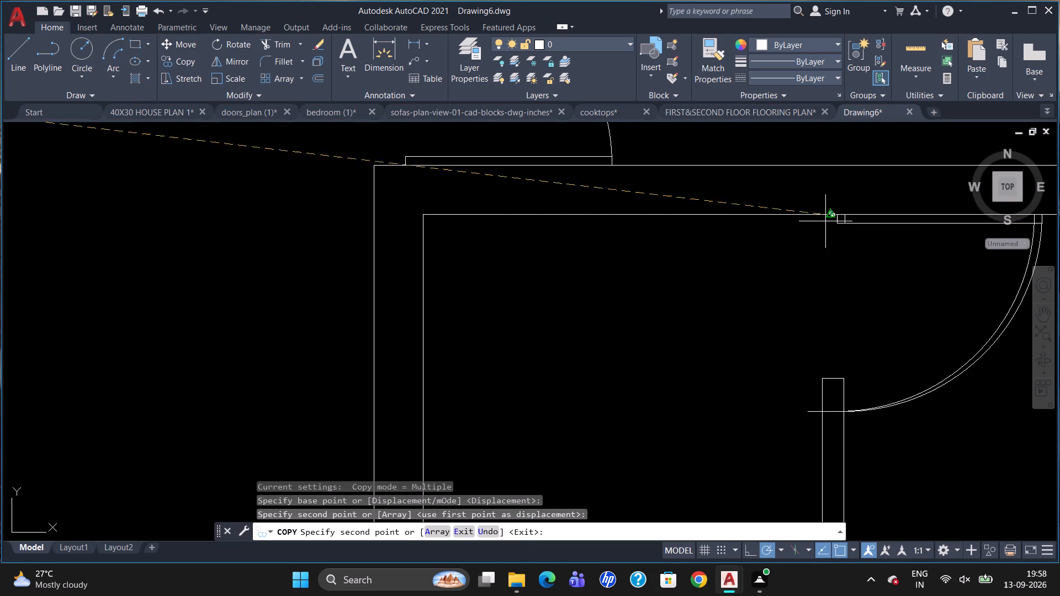
{"action": "key", "text": "Escape"}
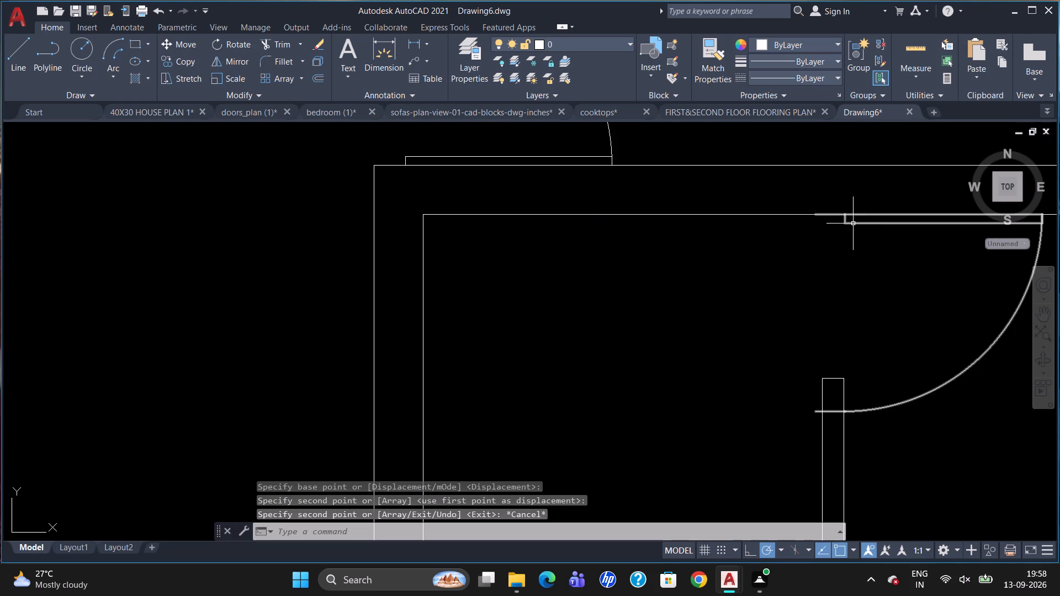
Scale the copied door down from its upper hinge-side endpoint until its arc ends at the top of the partition.
{"action": "left_click", "coordinate": [854, 223]}
{"action": "type", "text": "SC"}
{"action": "key", "text": "Return"}
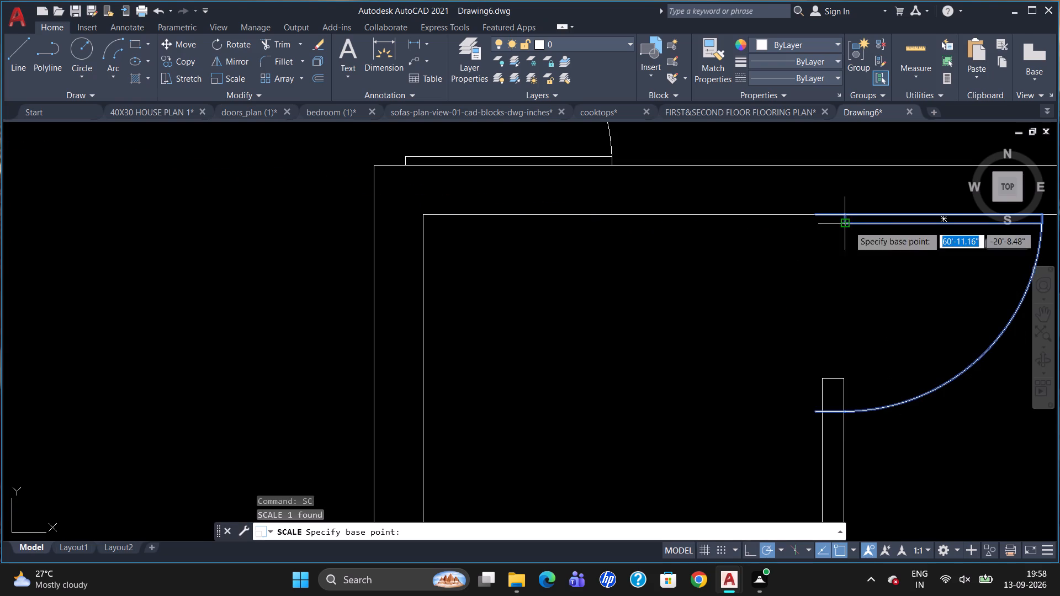
{"action": "left_click", "coordinate": [819, 217]}
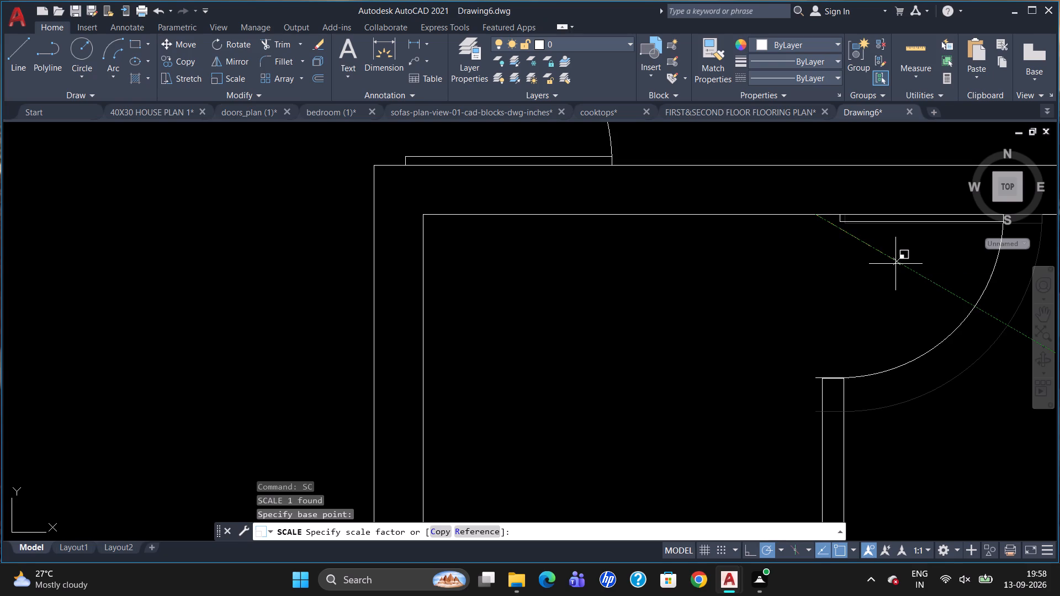
{"action": "left_click", "coordinate": [895, 264]}
Move the scaled door by its lower arc-side endpoint onto the northwest corner of the partition in the middle east room.
{"action": "left_click", "coordinate": [841, 218]}
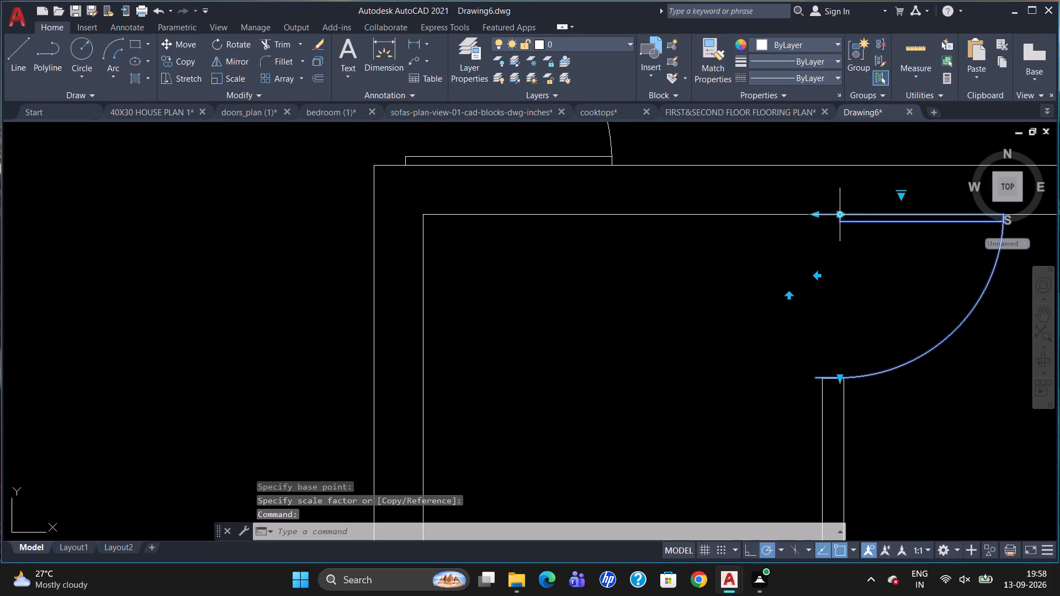
{"action": "key", "text": "m"}
{"action": "key", "text": "Return"}
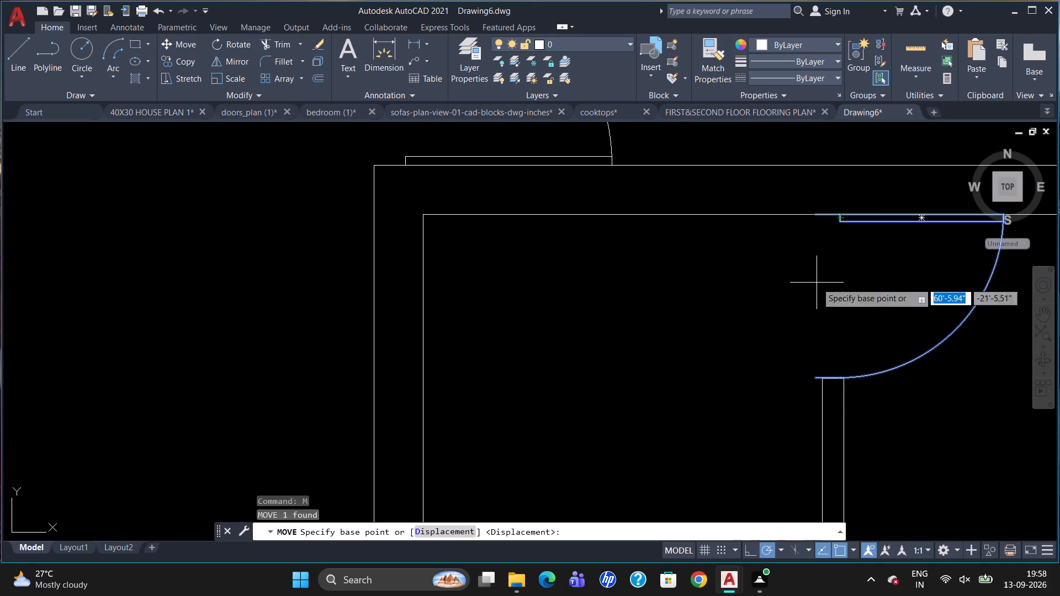
{"action": "left_click", "coordinate": [814, 376]}
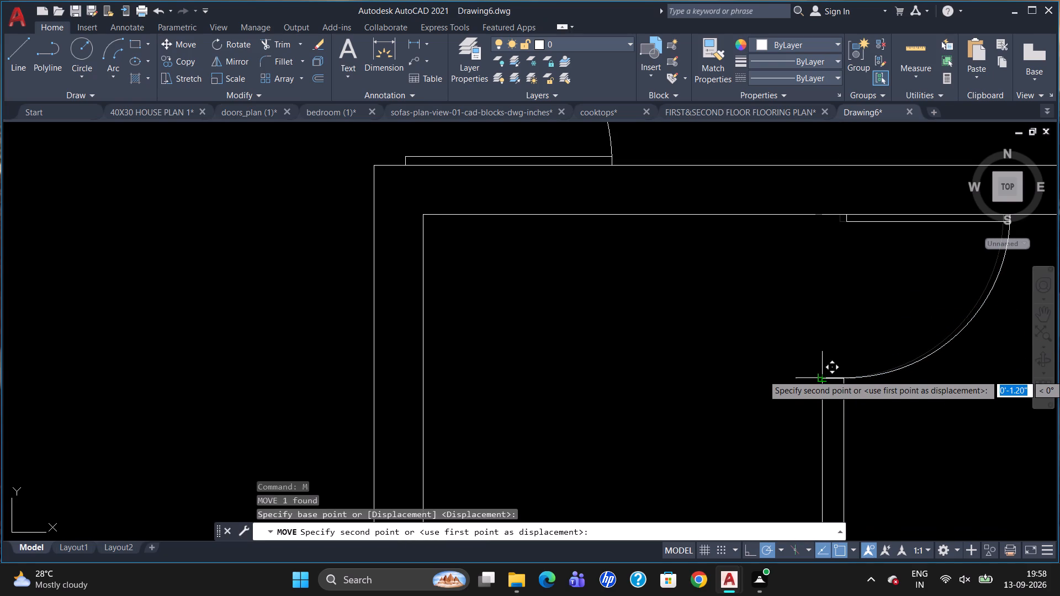
{"action": "left_click", "coordinate": [823, 376]}
Copy the northeast room's door to the passage south of the middle east room, aligning its upper arc-side endpoint with the short partition's bottom southwest corner.
{"action": "scroll", "coordinate": [733, 345], "scroll_direction": "down", "scroll_amount": 2}
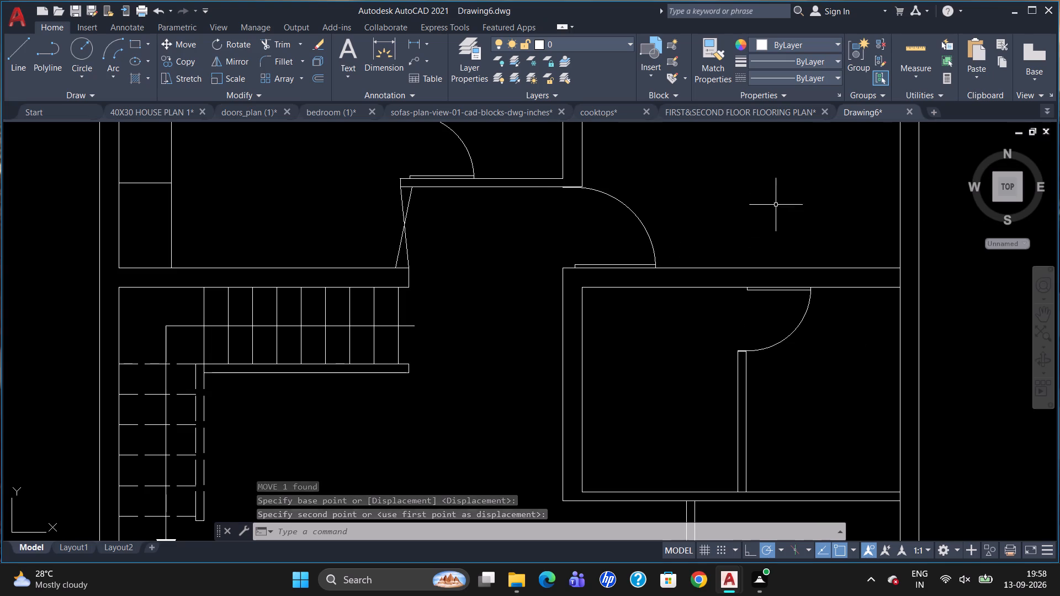
{"action": "scroll", "coordinate": [777, 210], "scroll_direction": "down", "scroll_amount": 1}
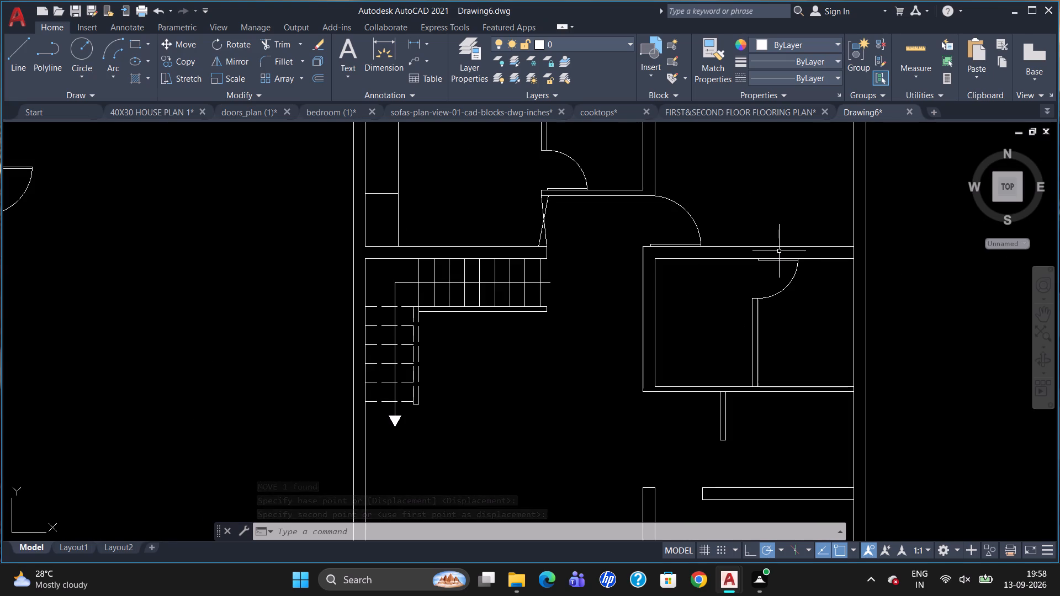
{"action": "scroll", "coordinate": [808, 238], "scroll_direction": "down", "scroll_amount": 1}
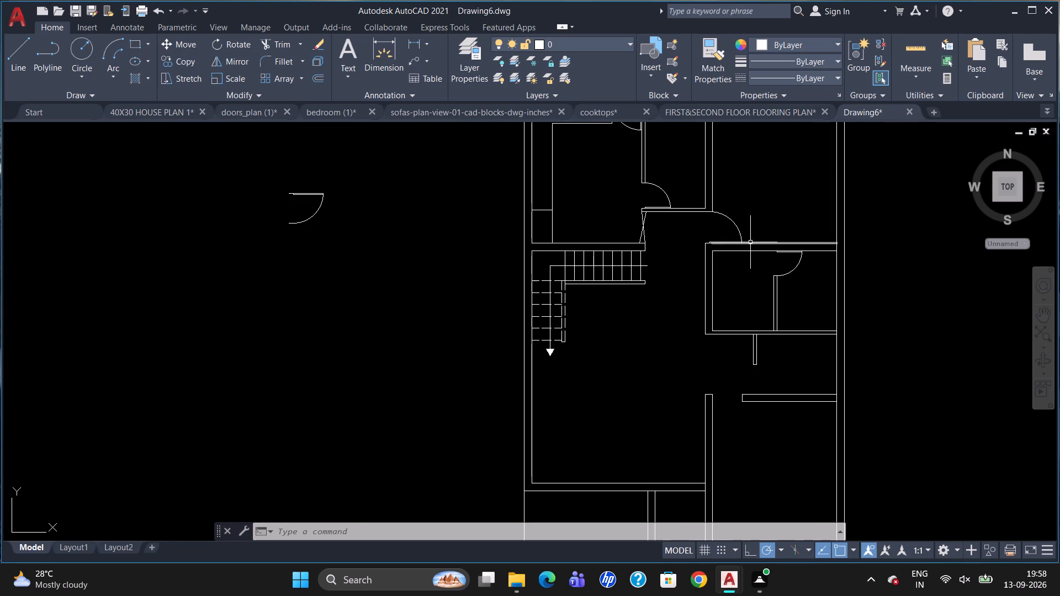
{"action": "left_click", "coordinate": [738, 242]}
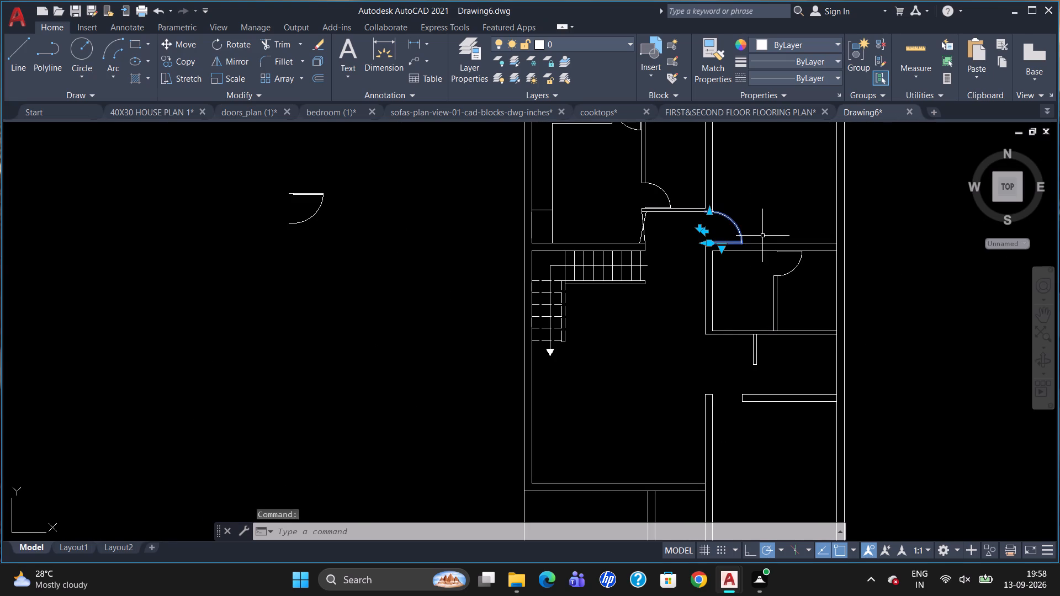
{"action": "type", "text": "CO"}
{"action": "key", "text": "Return"}
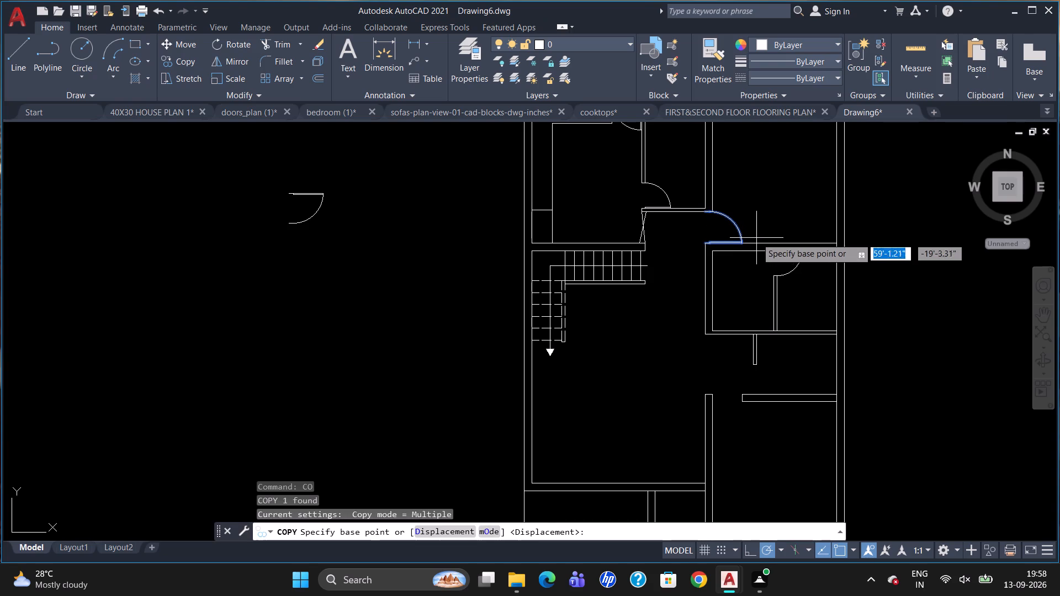
{"action": "left_click_drag", "start_coordinate": [703, 243], "coordinate": [706, 248]}
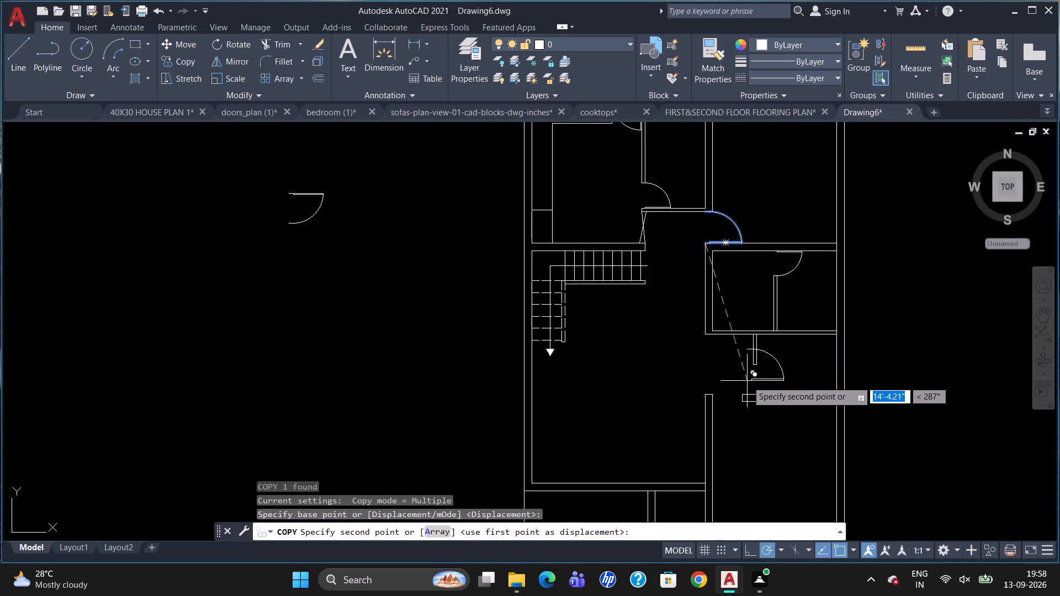
{"action": "scroll", "coordinate": [751, 402], "scroll_direction": "up", "scroll_amount": 3}
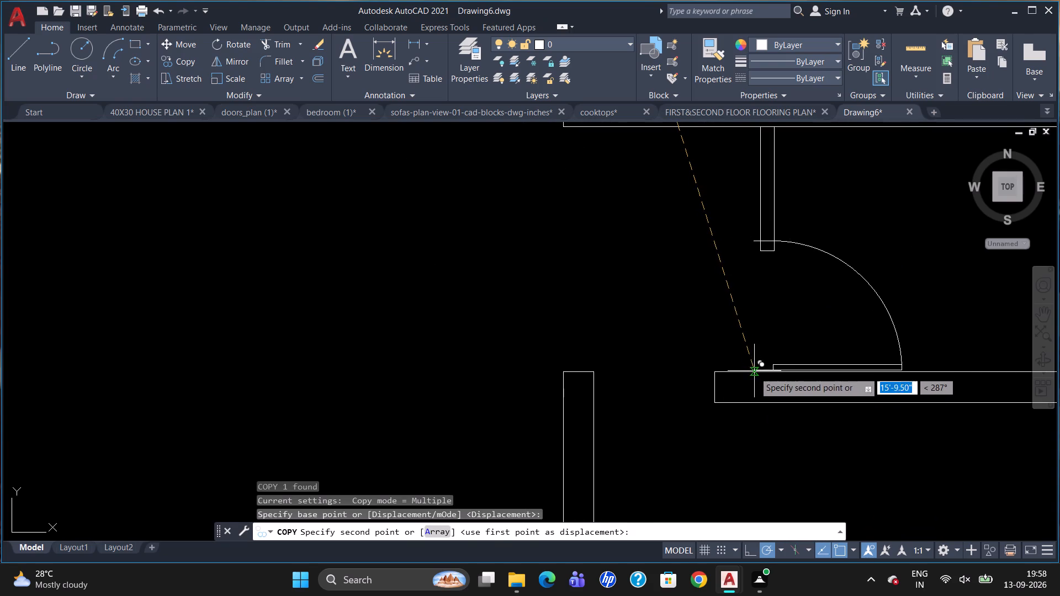
{"action": "left_click", "coordinate": [761, 380]}
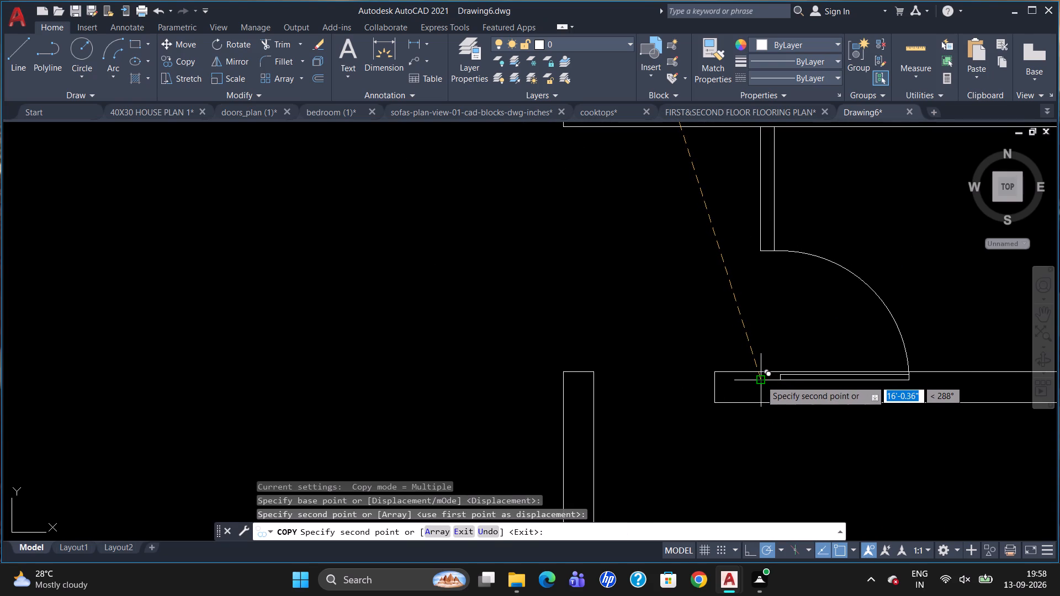
{"action": "key", "text": "Escape"}
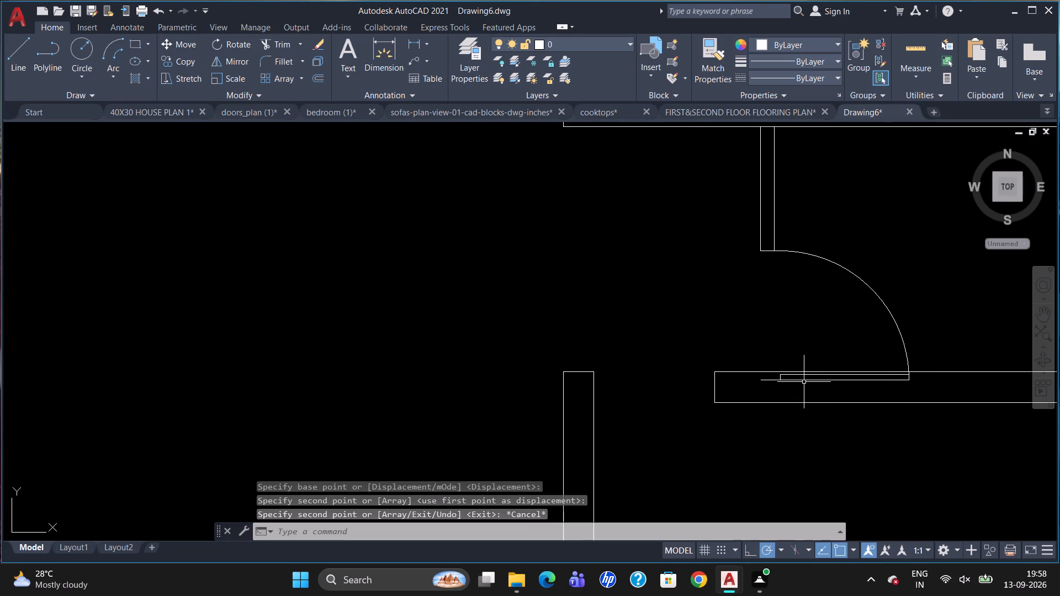
Scale the copied door down from that partition corner until its leaf rests on the upper face of the wall below.
{"action": "left_click", "coordinate": [813, 378]}
{"action": "left_click", "coordinate": [805, 382]}
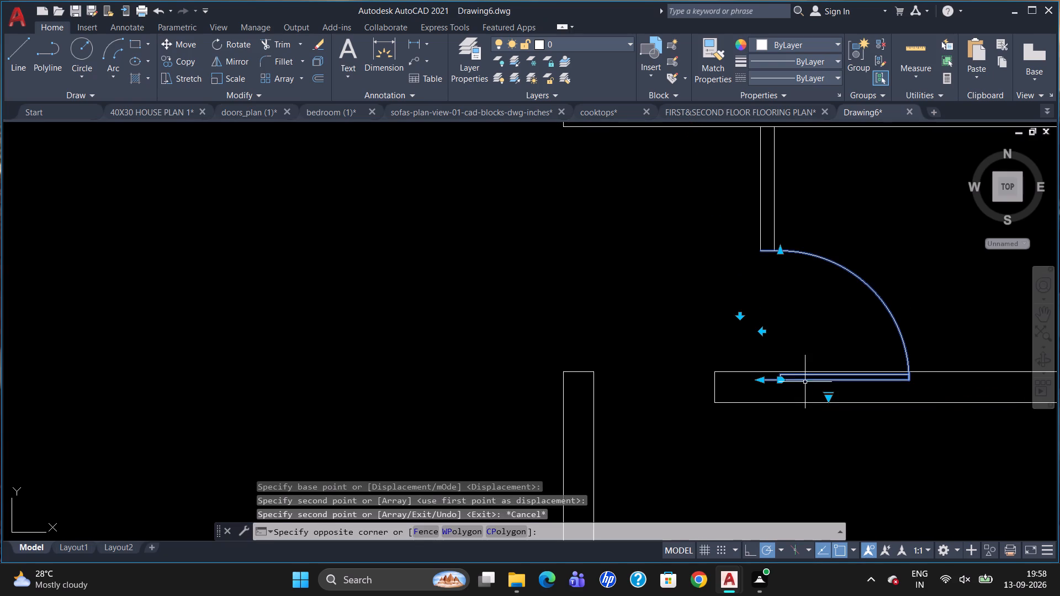
{"action": "type", "text": "SC"}
{"action": "key", "text": "Return"}
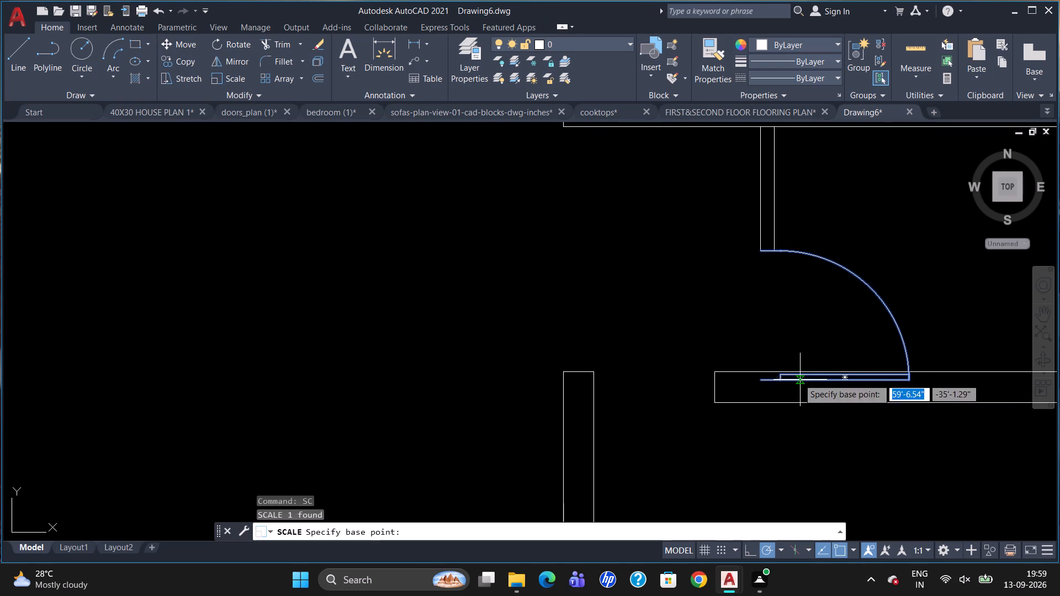
{"action": "left_click", "coordinate": [761, 252]}
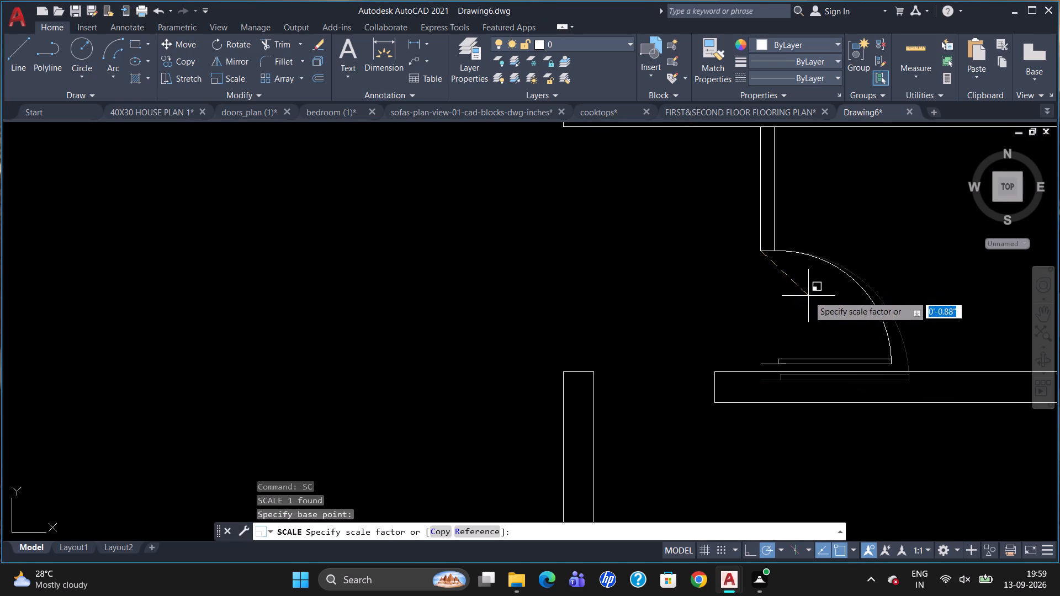
{"action": "left_click", "coordinate": [814, 296]}
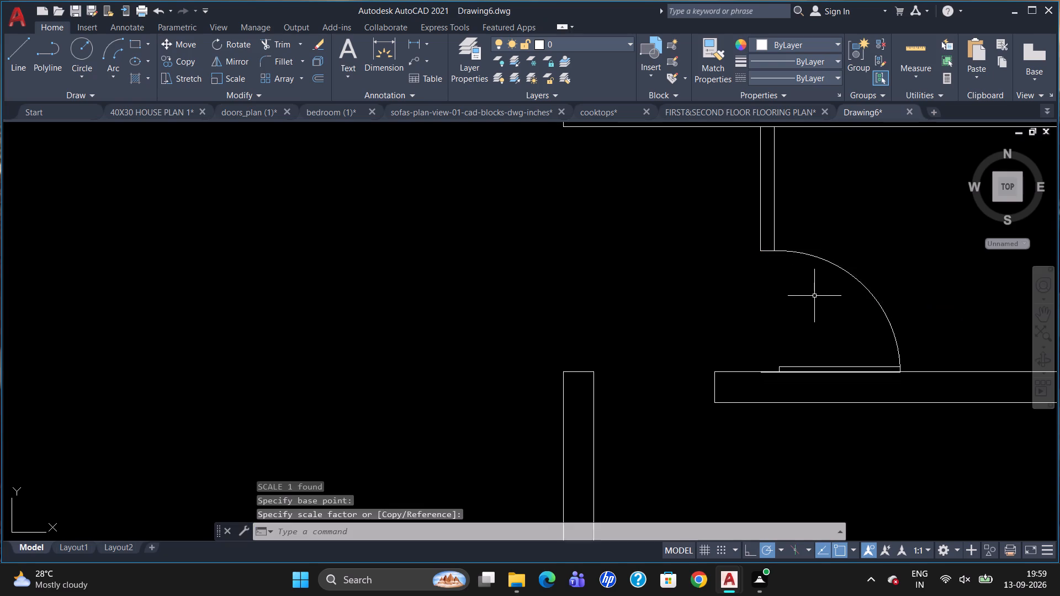
Mirror the loose door west of the plan across a horizontal line below it, keeping the original.
{"action": "scroll", "coordinate": [769, 288], "scroll_direction": "down", "scroll_amount": 2}
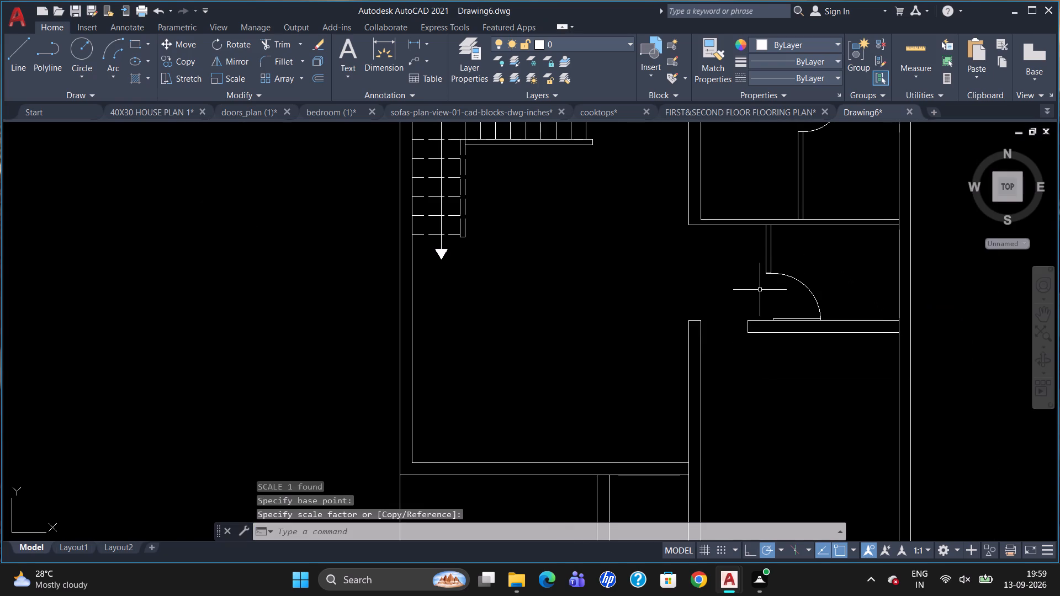
{"action": "scroll", "coordinate": [801, 313], "scroll_direction": "down", "scroll_amount": 1}
{"action": "scroll", "coordinate": [761, 353], "scroll_direction": "down", "scroll_amount": 1}
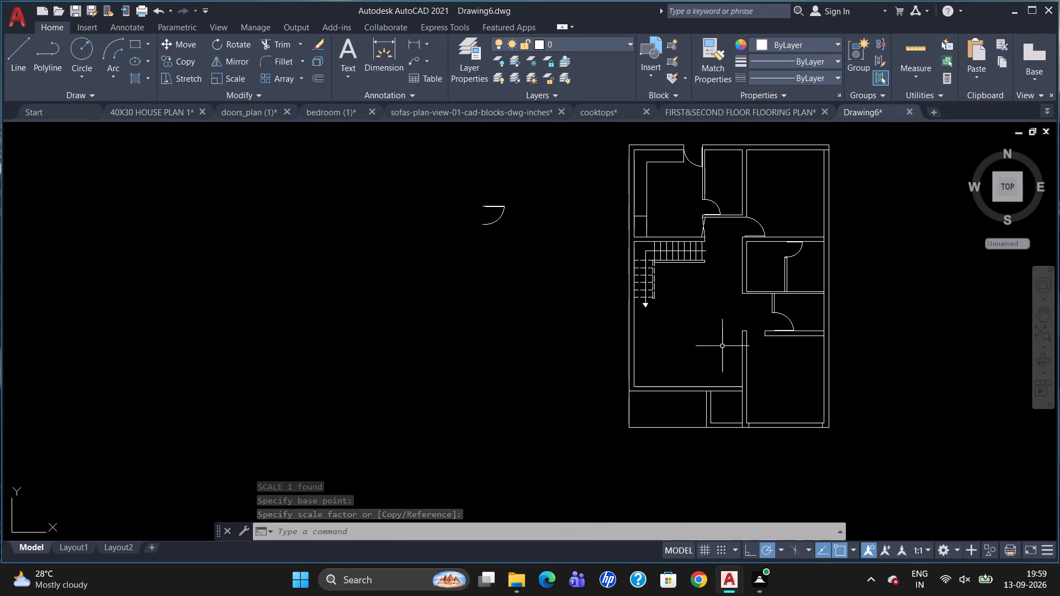
{"action": "type", "text": "MI"}
{"action": "key", "text": "Return"}
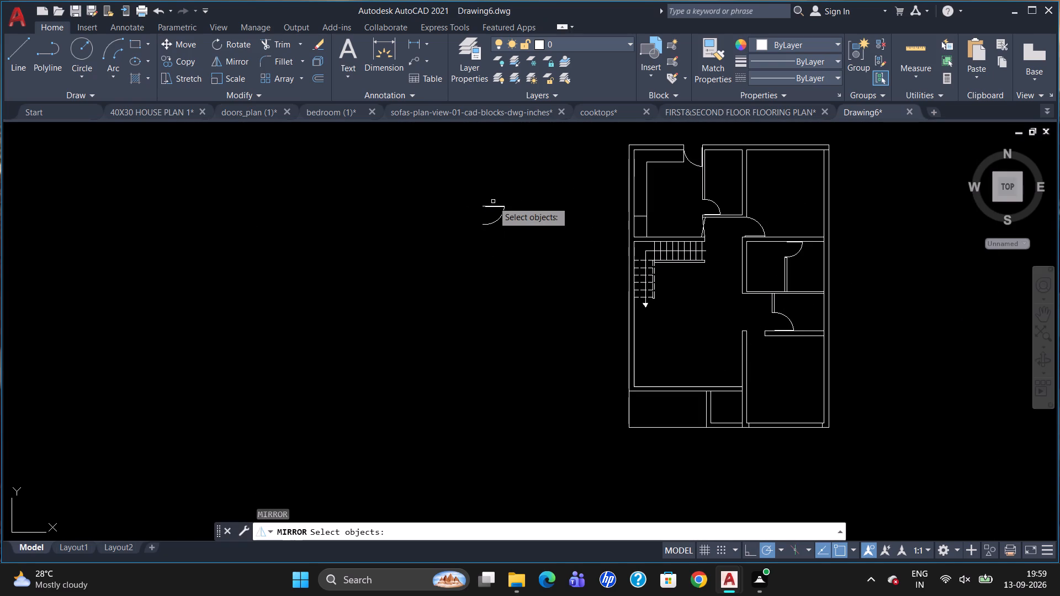
{"action": "left_click", "coordinate": [502, 206]}
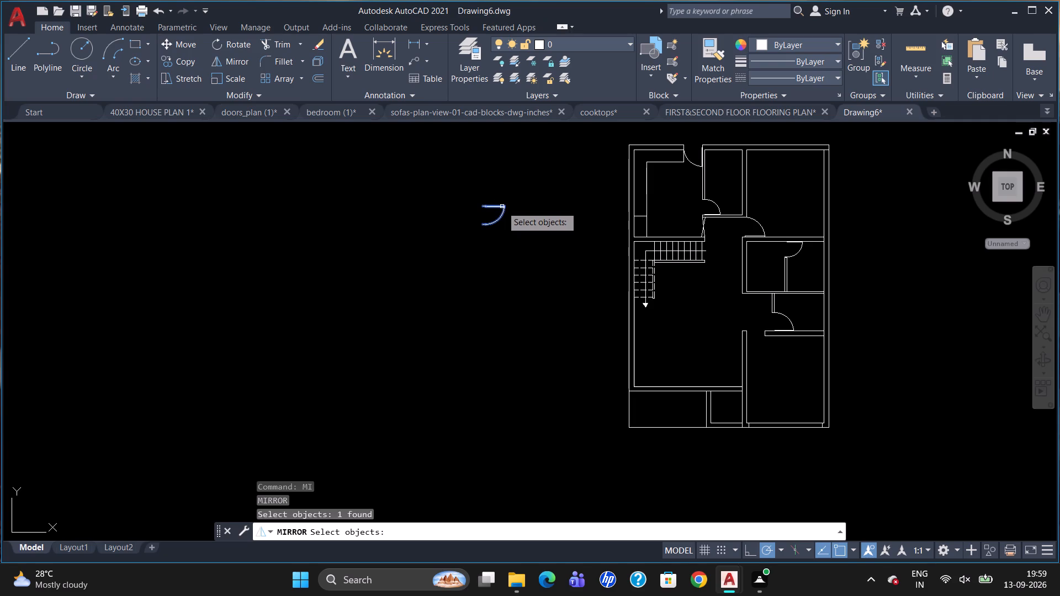
{"action": "key", "text": "Return"}
{"action": "left_click", "coordinate": [458, 252]}
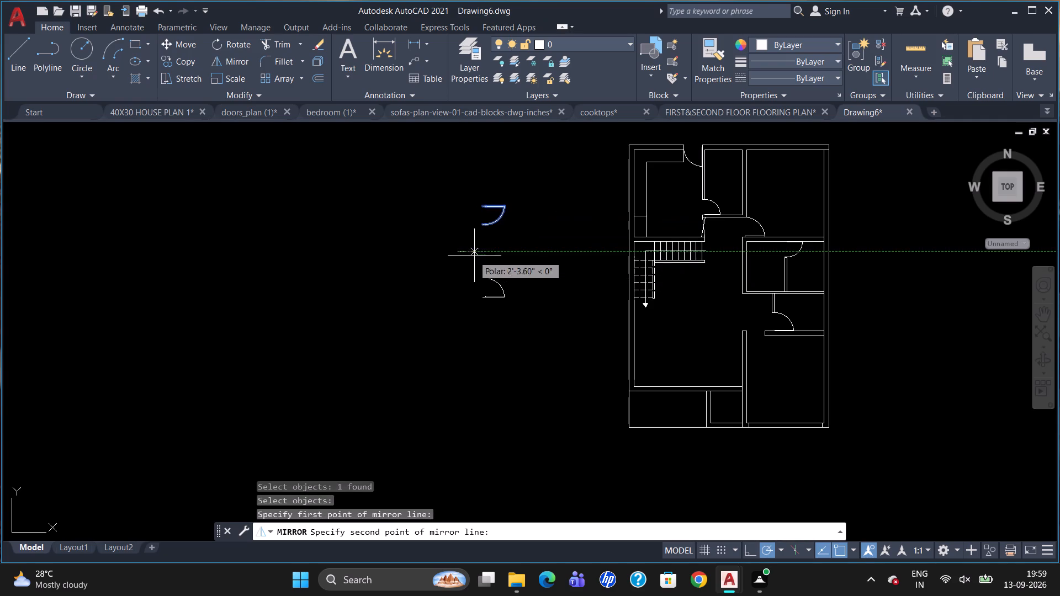
{"action": "left_click", "coordinate": [568, 254]}
{"action": "left_click_drag", "start_coordinate": [589, 299], "coordinate": [568, 253]}
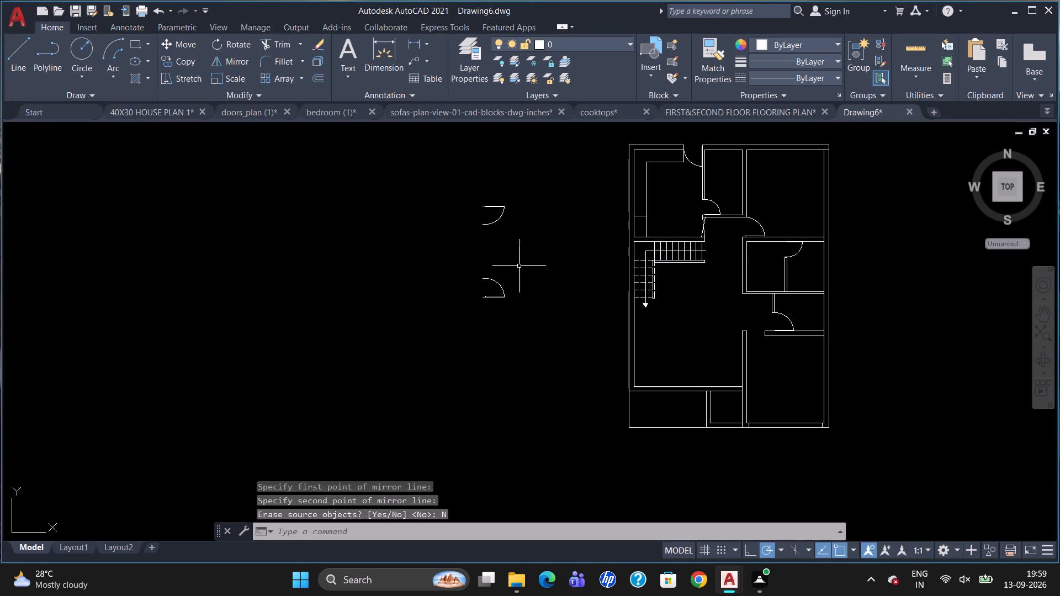
Rotate the mirrored door a quarter turn clockwise so its leaf stands vertical with the arc opening east.
{"action": "left_click", "coordinate": [500, 297]}
{"action": "type", "text": "RO"}
{"action": "key", "text": "Return"}
{"action": "left_click", "coordinate": [499, 299]}
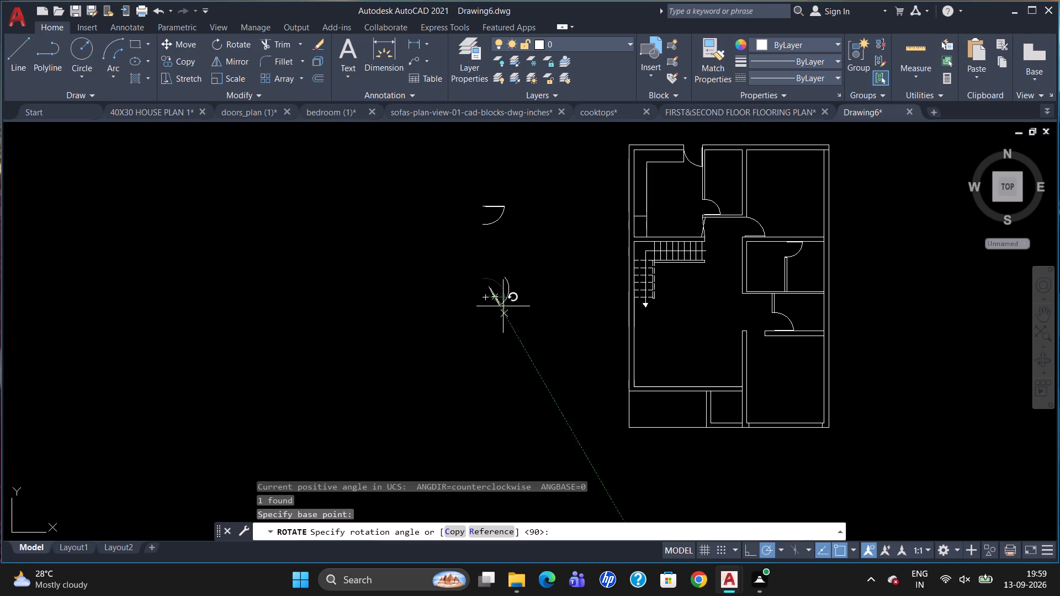
{"action": "left_click", "coordinate": [497, 368]}
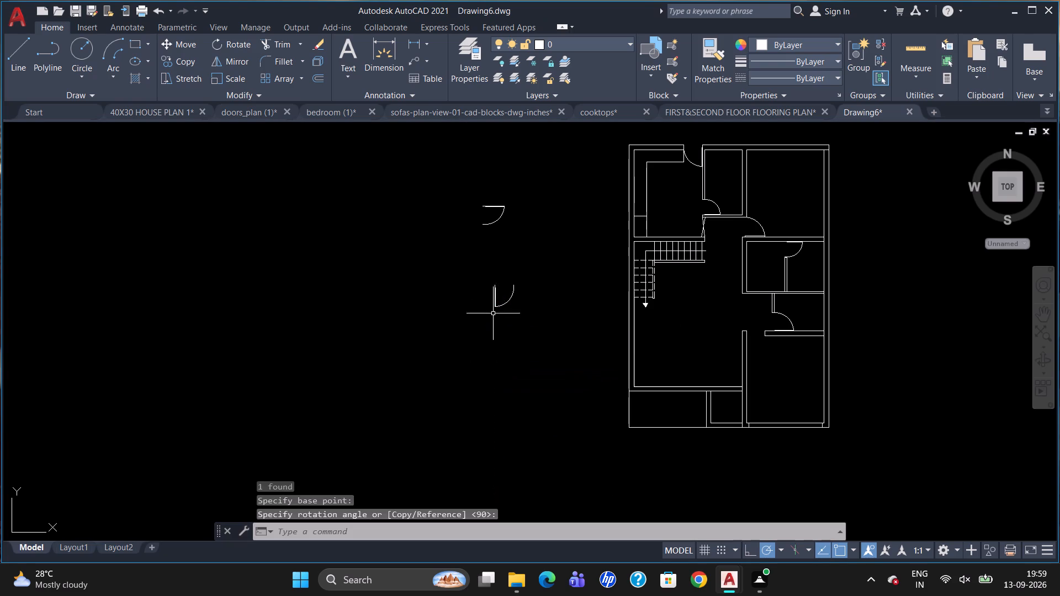
Move the rotated door by its upper hinge-side endpoint onto the top east corner of the southeast room's west wall.
{"action": "left_click", "coordinate": [496, 296]}
{"action": "key", "text": "m"}
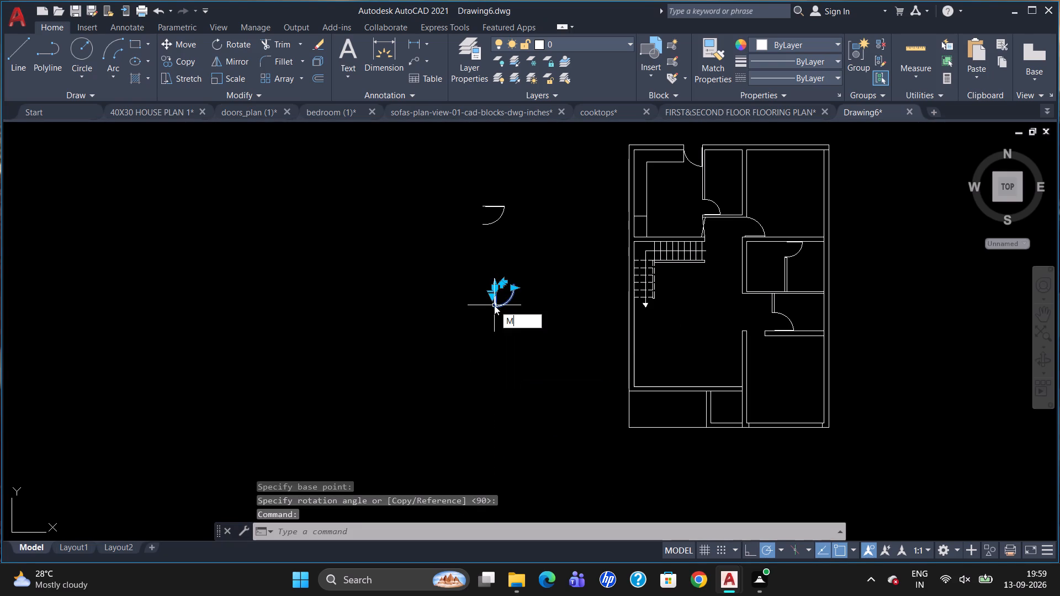
{"action": "key", "text": "Return"}
{"action": "left_click", "coordinate": [489, 281]}
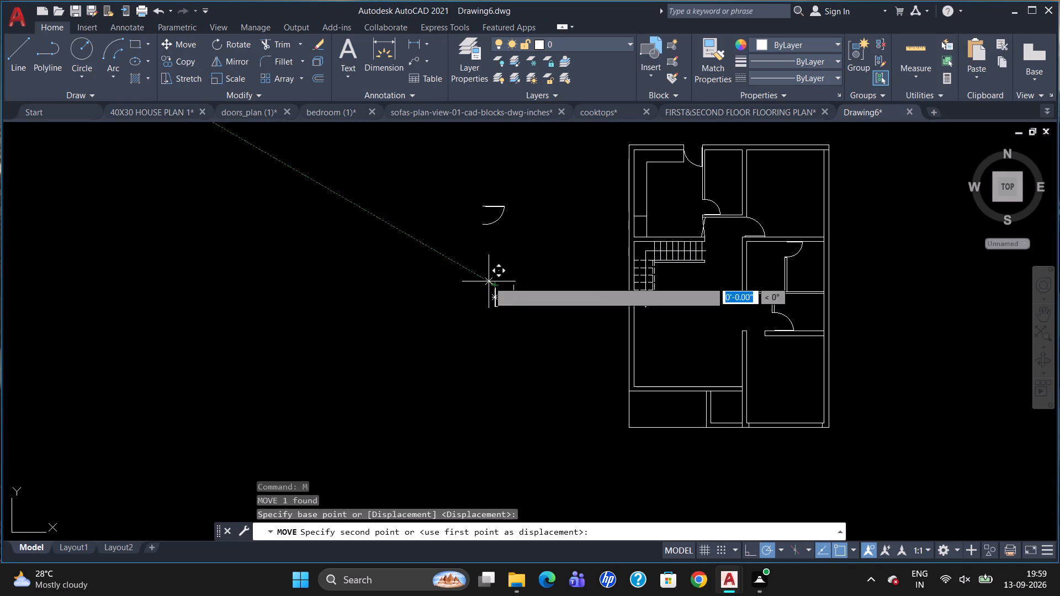
{"action": "scroll", "coordinate": [769, 339], "scroll_direction": "up", "scroll_amount": 3}
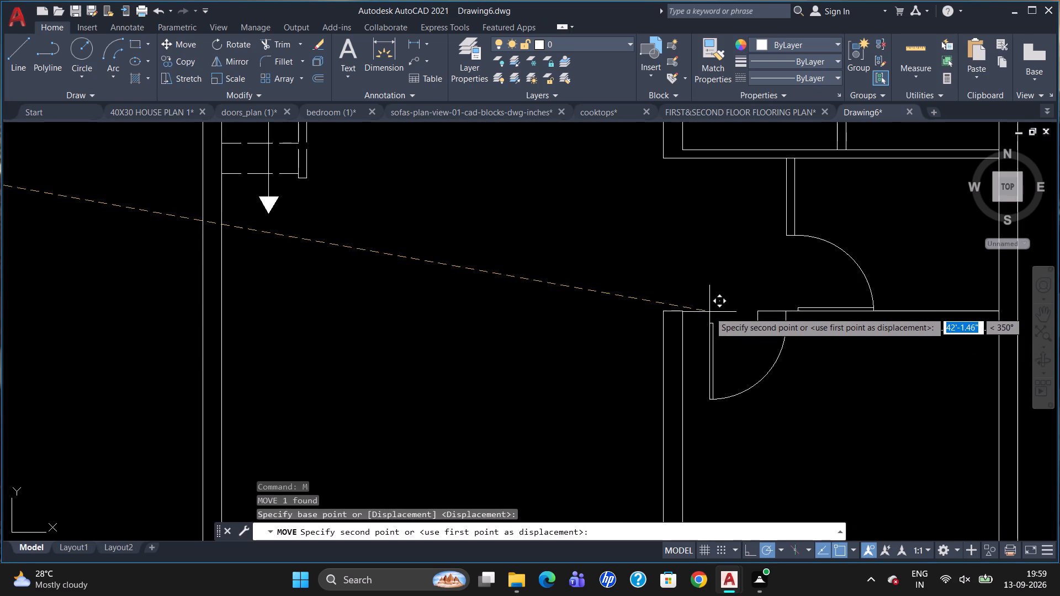
{"action": "scroll", "coordinate": [709, 313], "scroll_direction": "up", "scroll_amount": 2}
{"action": "left_click", "coordinate": [642, 308]}
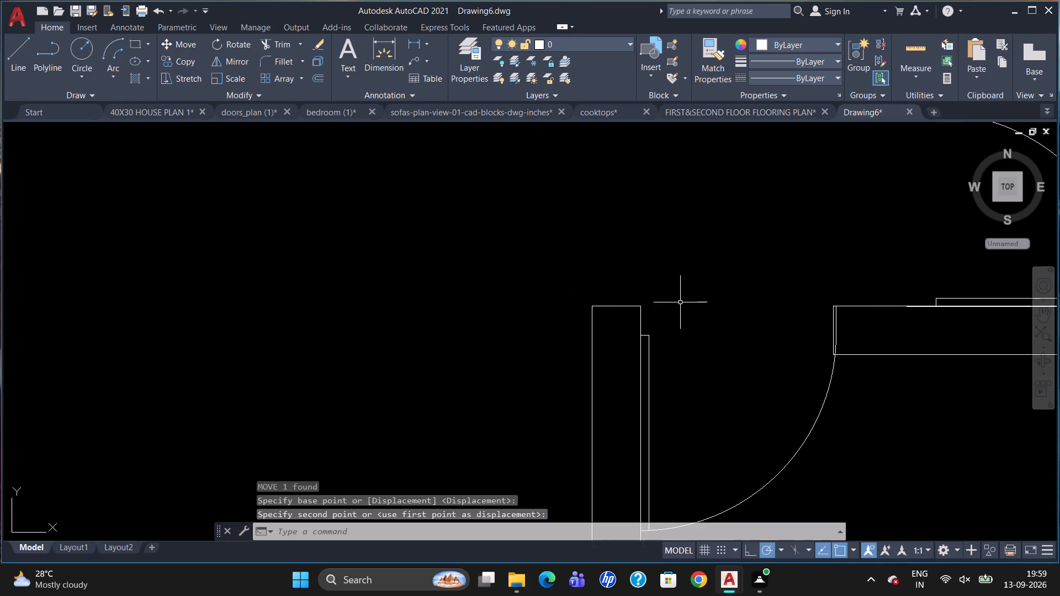
Scale the southeast room's door down slightly from that wall corner until its arc side meets the wall end on the opening's east side.
{"action": "left_click", "coordinate": [649, 365]}
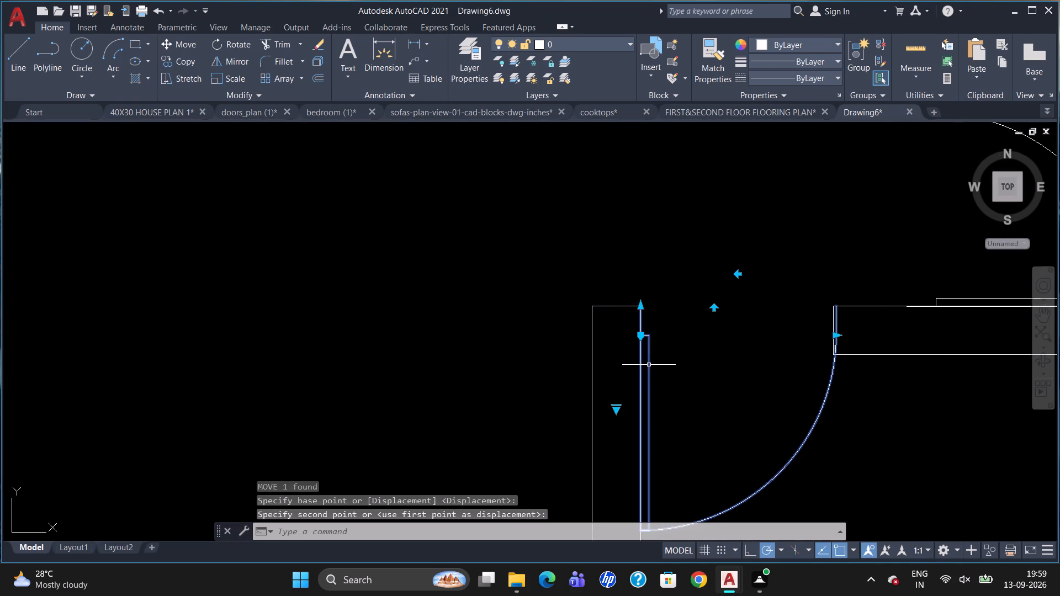
{"action": "type", "text": "SC"}
{"action": "key", "text": "Return"}
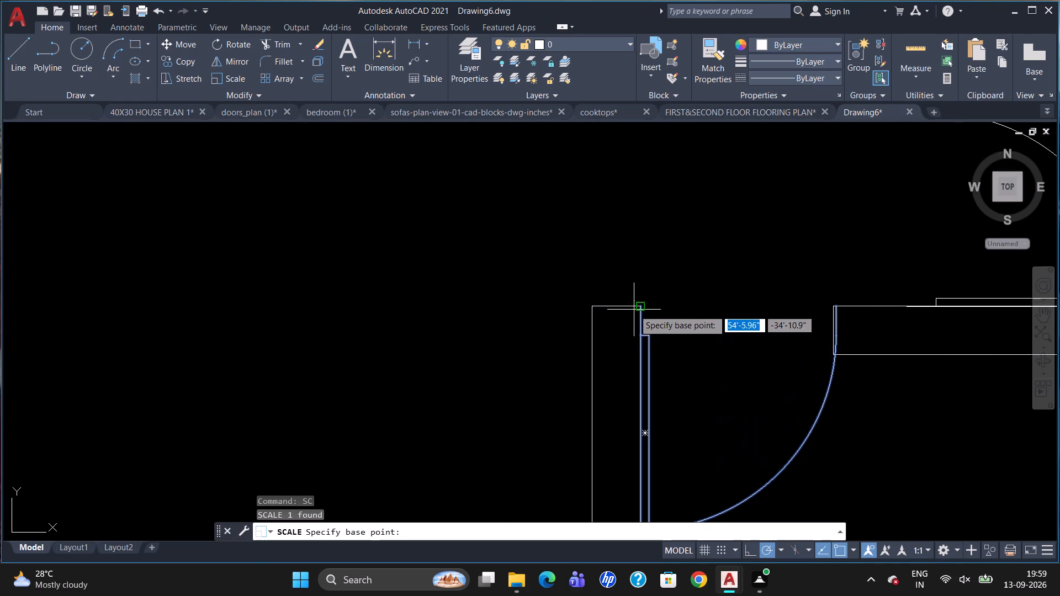
{"action": "left_click", "coordinate": [640, 308]}
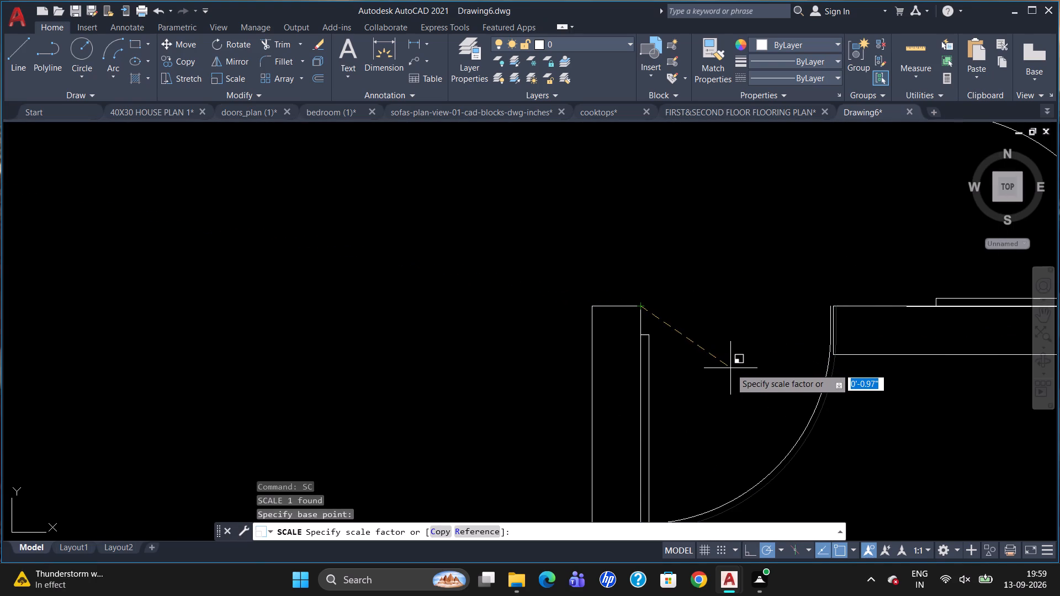
{"action": "left_click", "coordinate": [732, 370]}
Draw a line across the large hall's south wall, tracked 4' west from the wall's lower east corner.
{"action": "scroll", "coordinate": [734, 312], "scroll_direction": "down", "scroll_amount": 3}
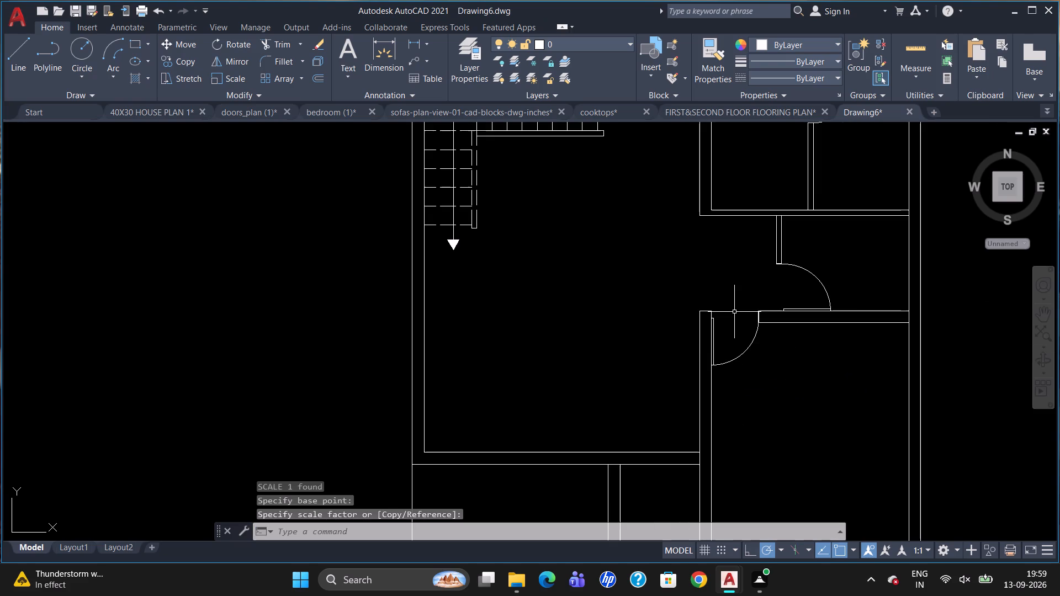
{"action": "scroll", "coordinate": [738, 316], "scroll_direction": "down", "scroll_amount": 1}
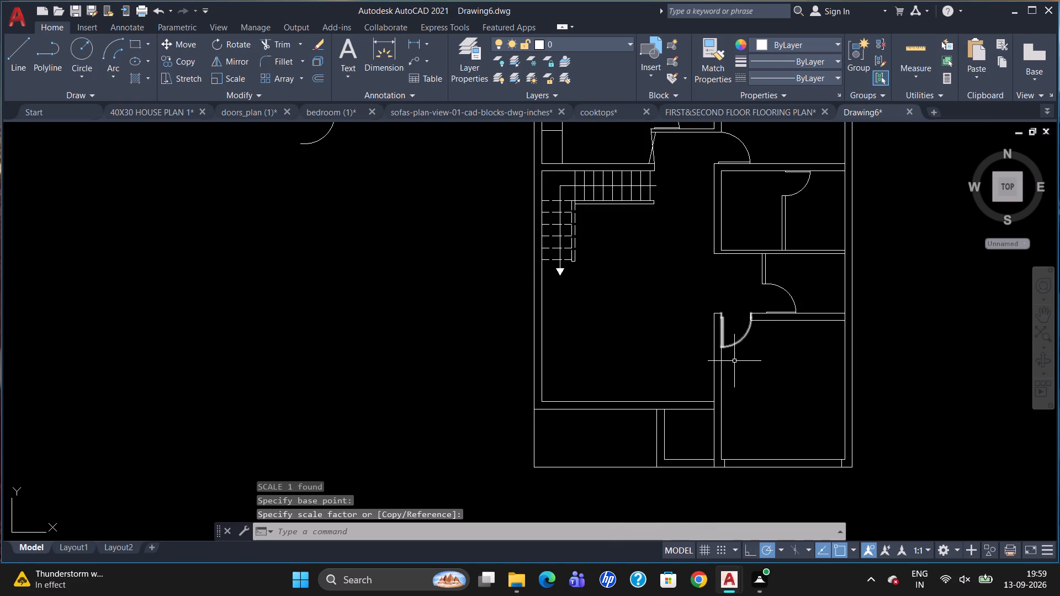
{"action": "scroll", "coordinate": [664, 434], "scroll_direction": "up", "scroll_amount": 1}
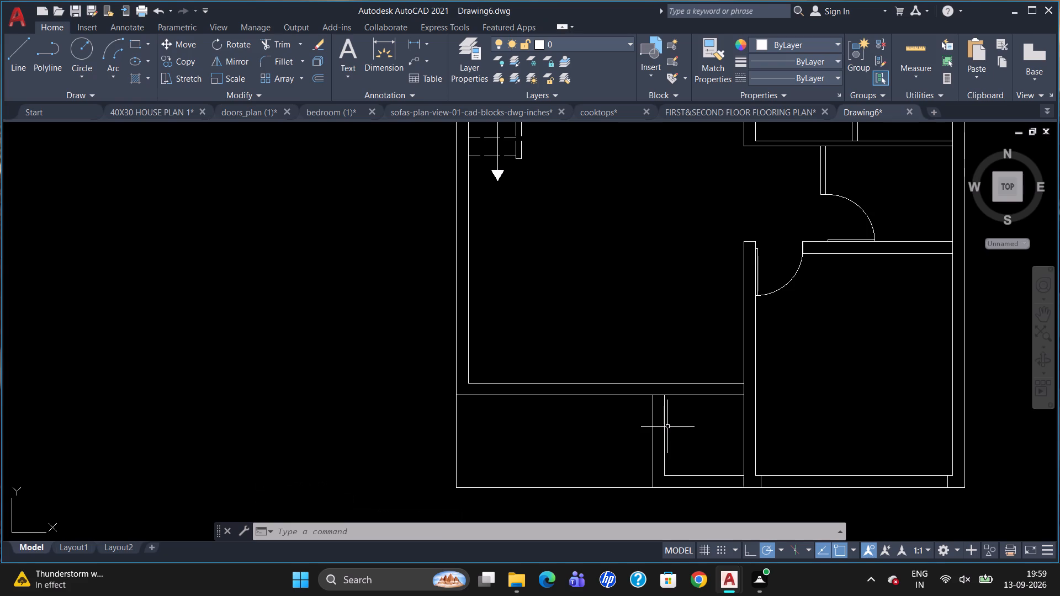
{"action": "key", "text": "l"}
{"action": "key", "text": "Return"}
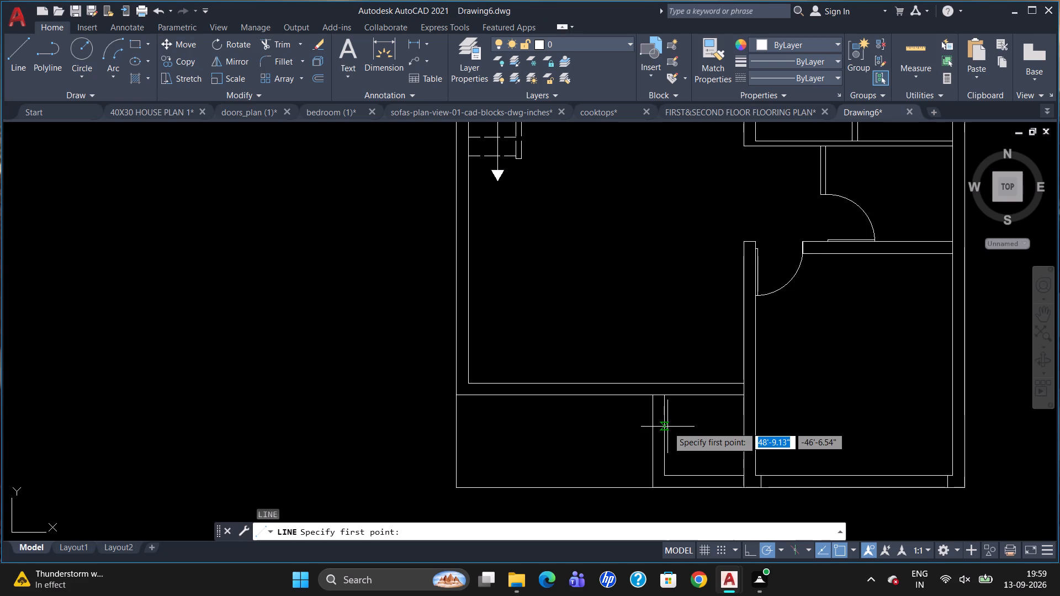
{"action": "type", "text": "TK"}
{"action": "key", "text": "Return"}
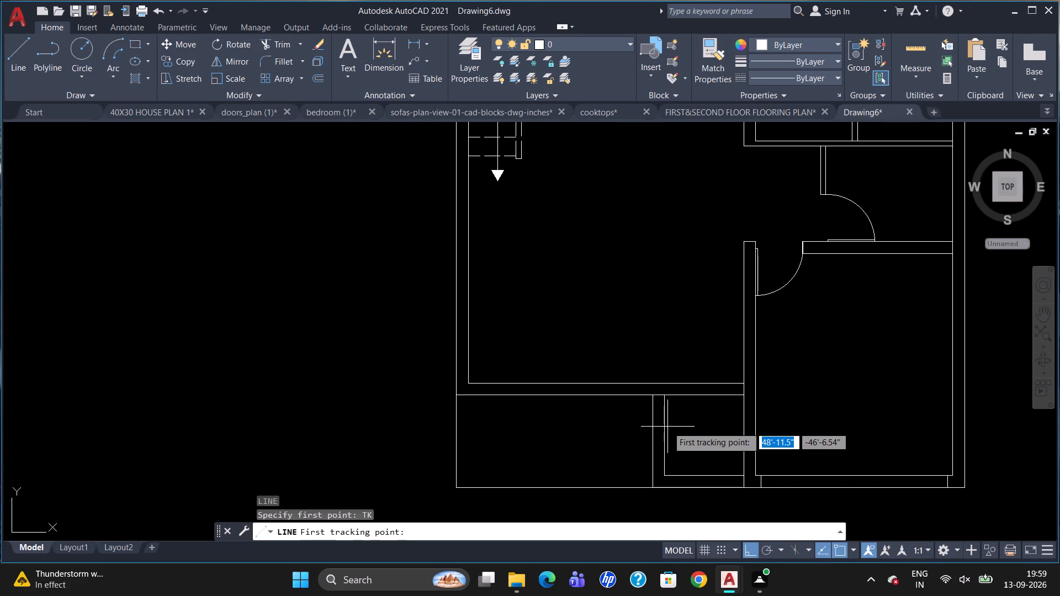
{"action": "left_click", "coordinate": [742, 397]}
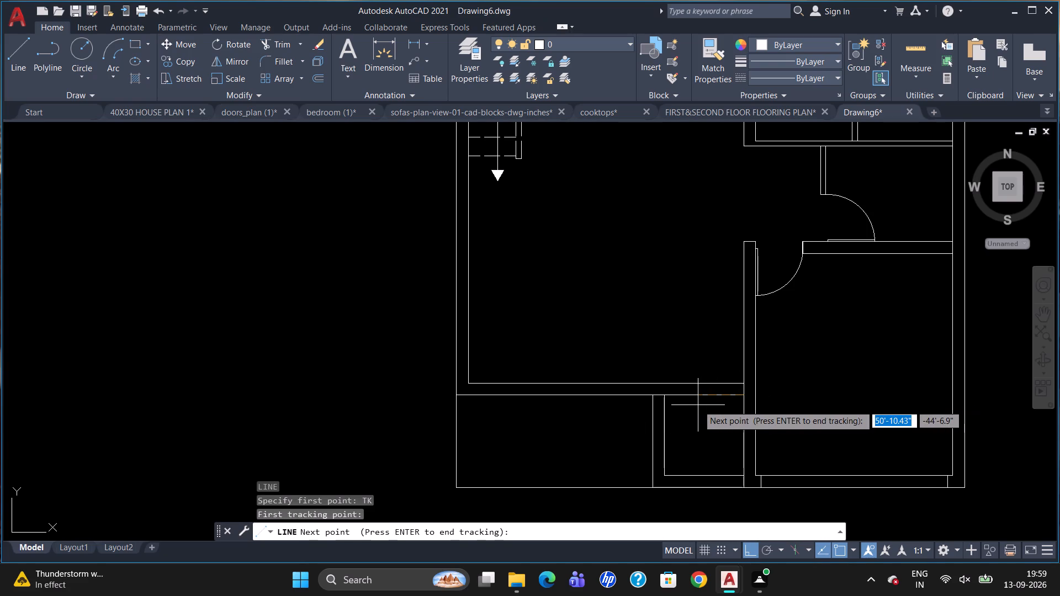
{"action": "type", "text": "4'"}
{"action": "key", "text": "Return"}
{"action": "key", "text": "Return"}
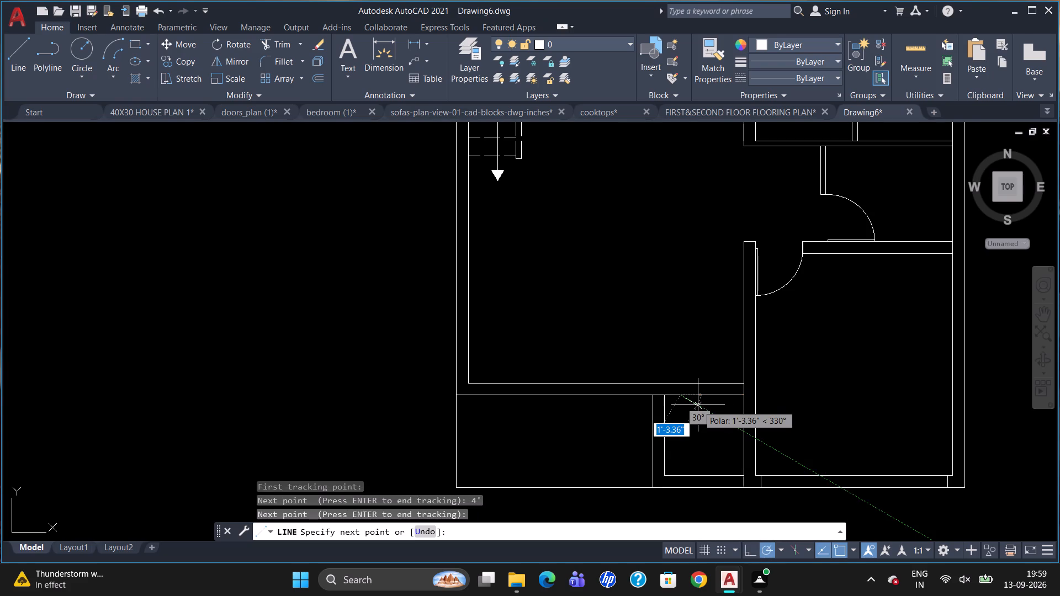
{"action": "scroll", "coordinate": [679, 373], "scroll_direction": "up", "scroll_amount": 2}
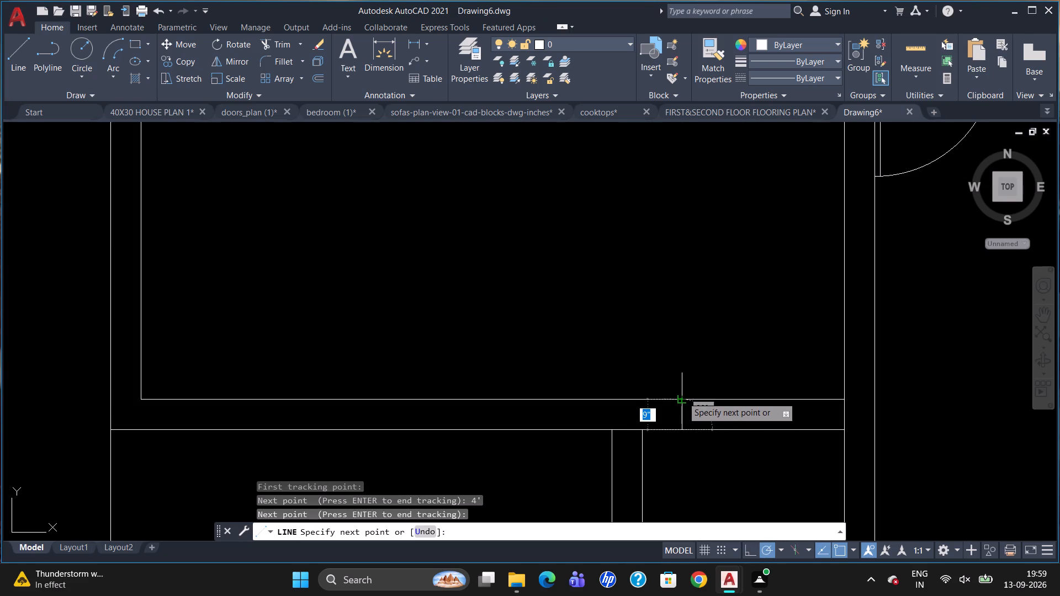
{"action": "scroll", "coordinate": [682, 396], "scroll_direction": "up", "scroll_amount": 2}
{"action": "left_click", "coordinate": [681, 407]}
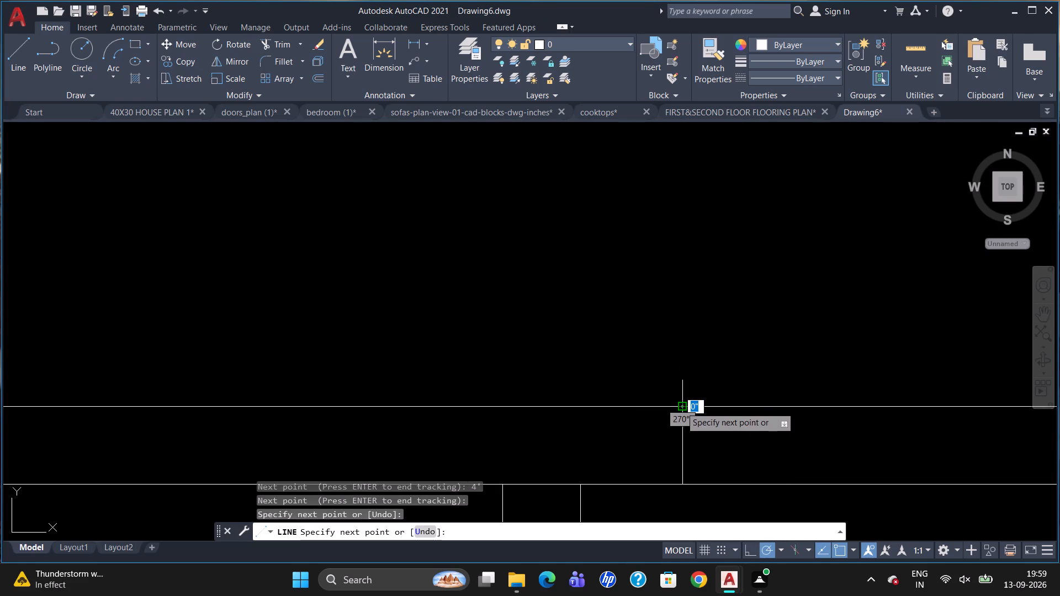
{"action": "key", "text": "Escape"}
{"action": "scroll", "coordinate": [674, 322], "scroll_direction": "down", "scroll_amount": 1}
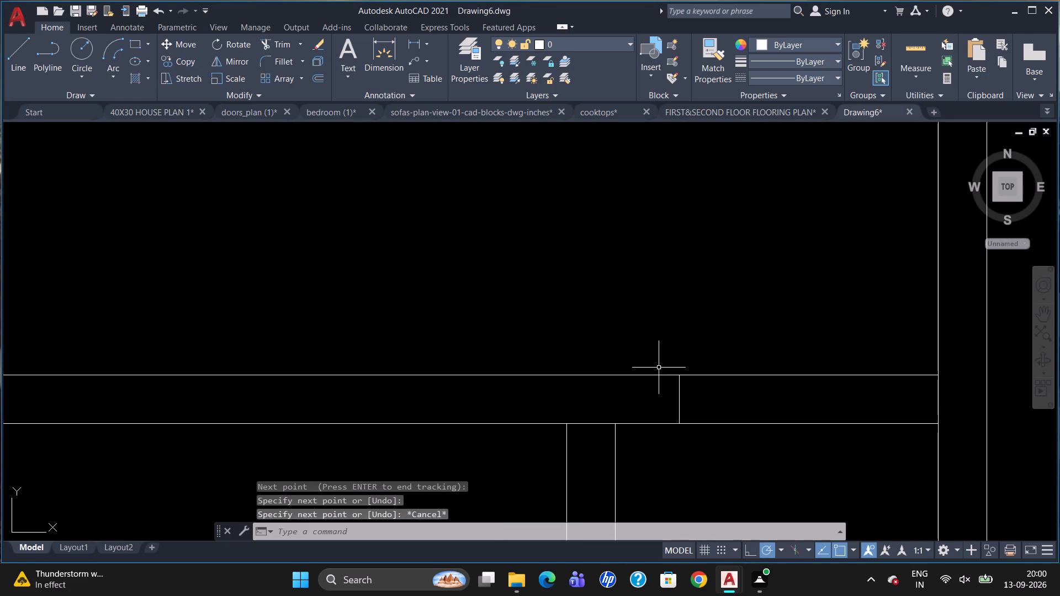
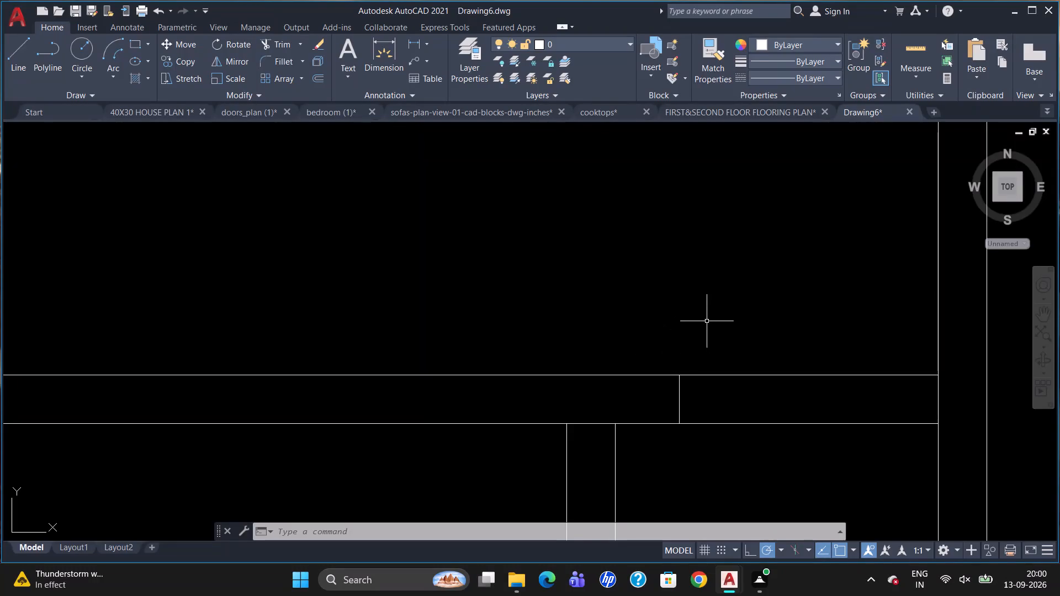
Offset the short jamb line in the large hall's south wall 2' to the east.
{"action": "scroll", "coordinate": [708, 324], "scroll_direction": "down", "scroll_amount": 2}
{"action": "key", "text": "o"}
{"action": "key", "text": "Return"}
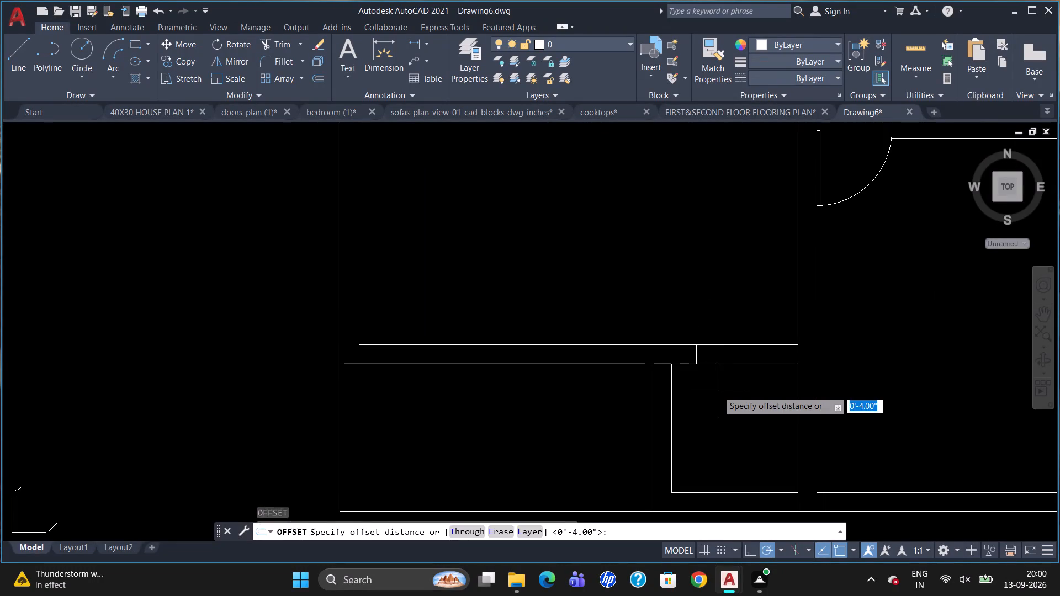
{"action": "type", "text": "2'"}
{"action": "key", "text": "Return"}
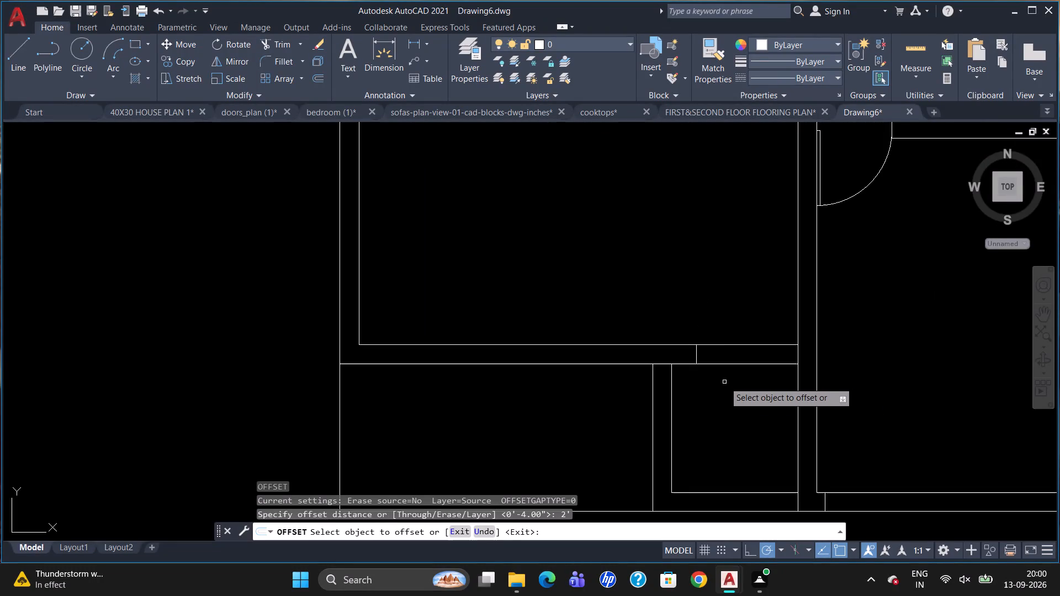
{"action": "left_click", "coordinate": [696, 352]}
{"action": "left_click", "coordinate": [735, 352]}
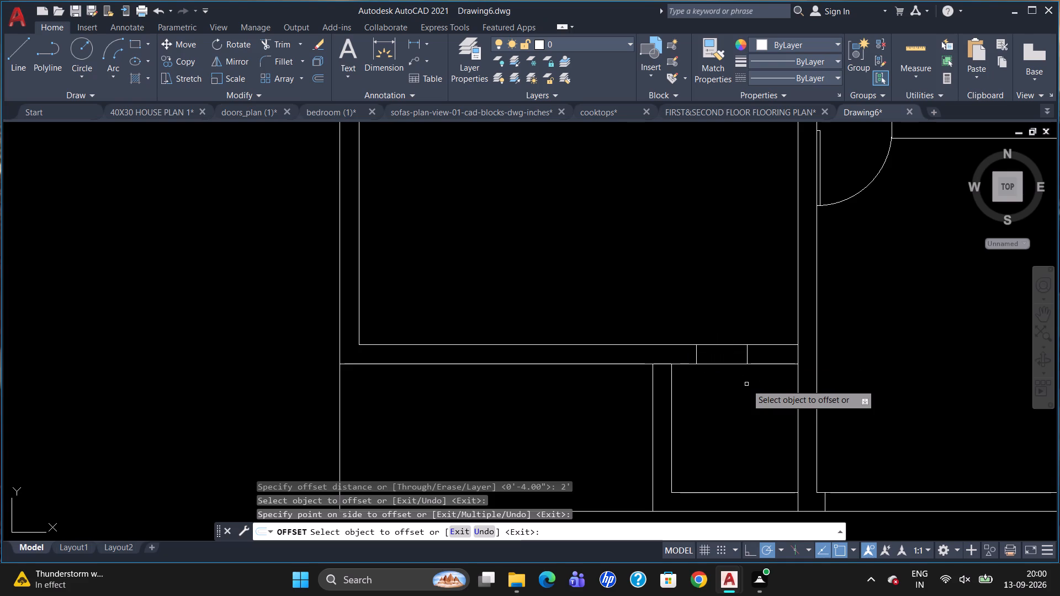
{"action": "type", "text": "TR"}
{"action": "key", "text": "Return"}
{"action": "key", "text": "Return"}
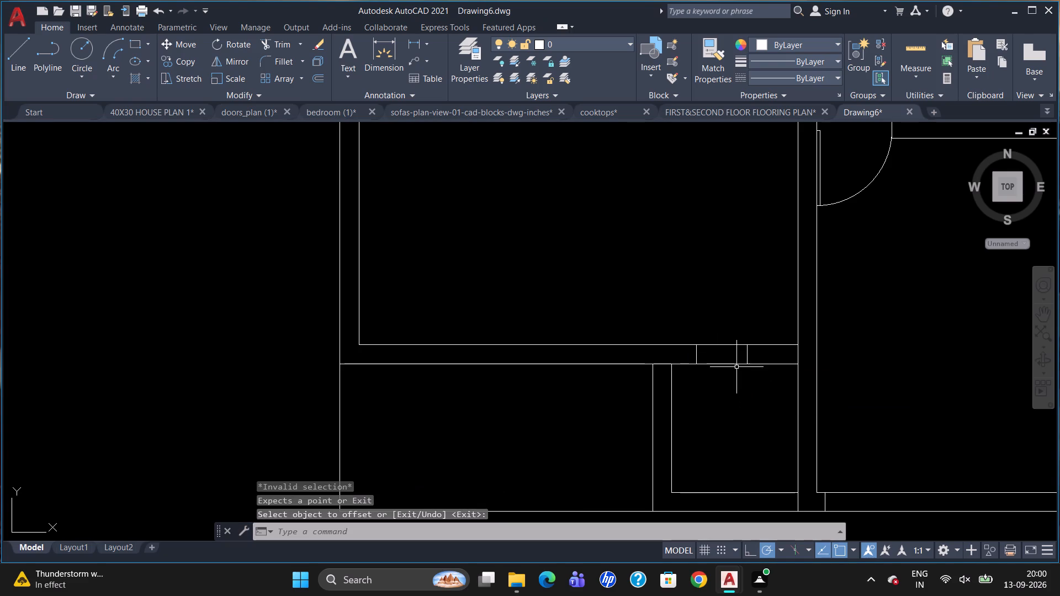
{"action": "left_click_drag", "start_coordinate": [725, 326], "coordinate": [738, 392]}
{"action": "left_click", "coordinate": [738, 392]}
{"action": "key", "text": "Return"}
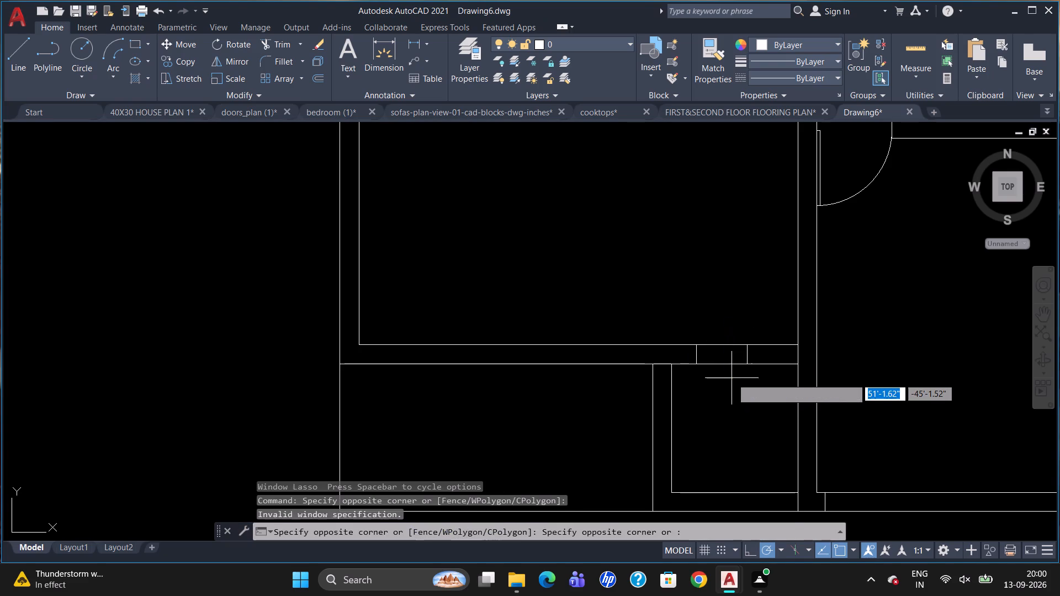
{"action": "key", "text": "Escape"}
Trim both faces of the hall's south wall between the jamb line and its 2' offset line.
{"action": "type", "text": "TR"}
{"action": "key", "text": "Return"}
{"action": "key", "text": "Return"}
{"action": "left_click_drag", "start_coordinate": [722, 306], "coordinate": [722, 307]}
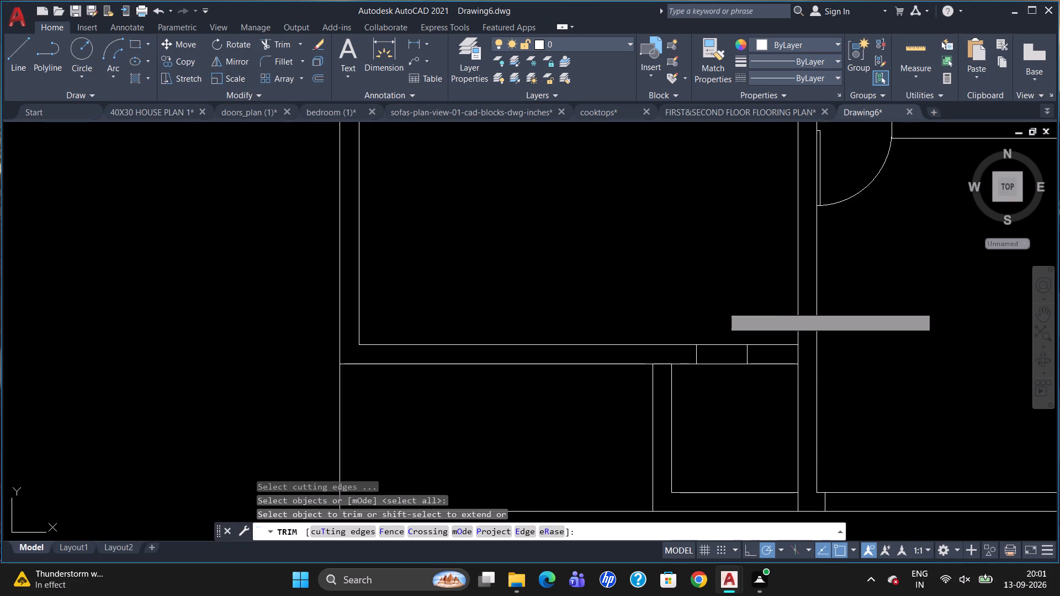
{"action": "left_click_drag", "start_coordinate": [722, 307], "coordinate": [715, 414]}
{"action": "left_click", "coordinate": [715, 412]}
{"action": "left_click_drag", "start_coordinate": [770, 306], "coordinate": [782, 384]}
{"action": "left_click", "coordinate": [780, 384]}
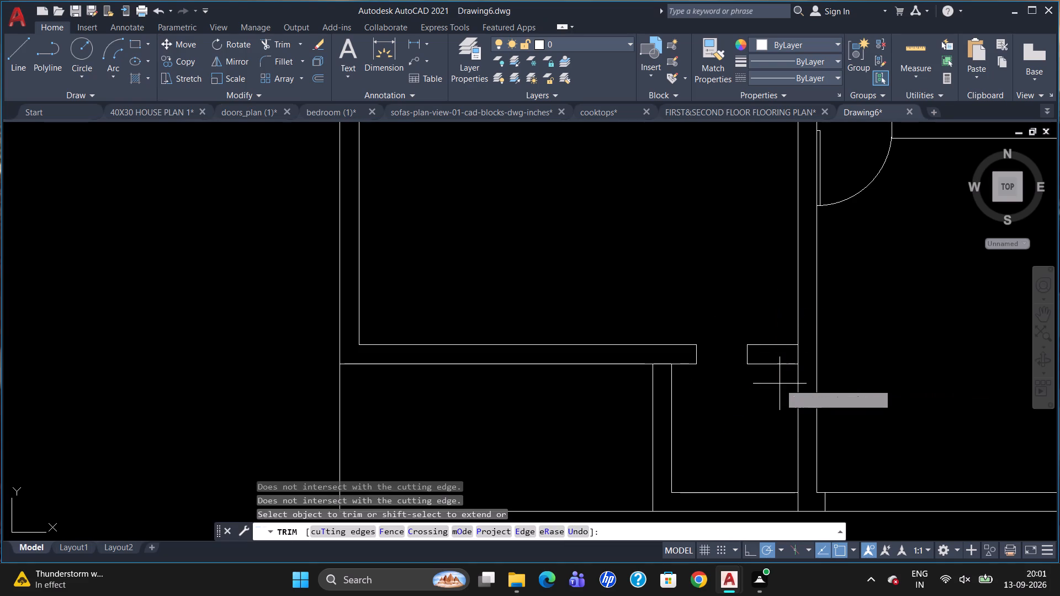
{"action": "left_click", "coordinate": [776, 365]}
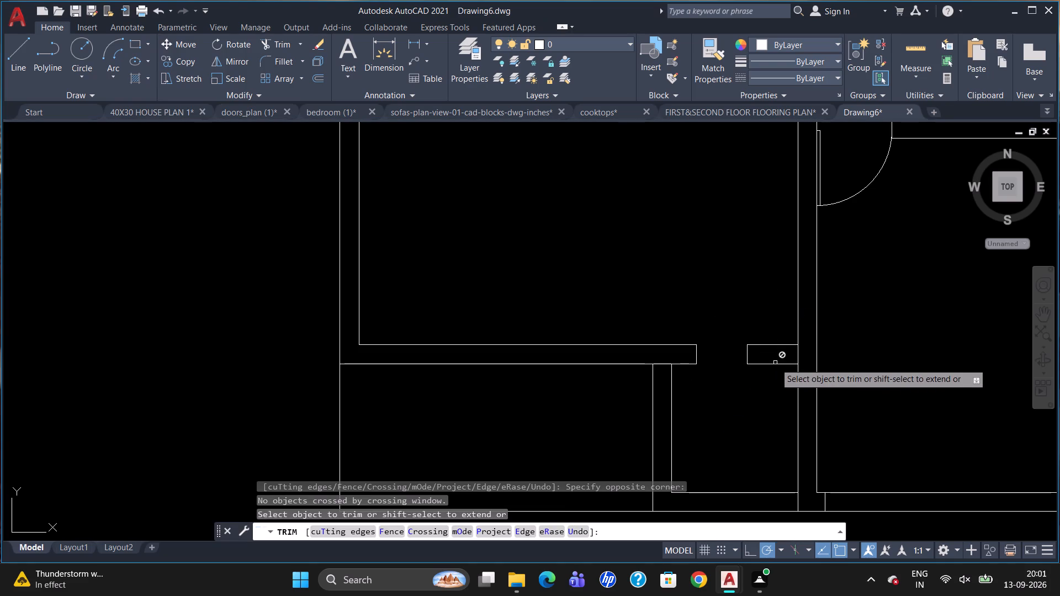
{"action": "left_click", "coordinate": [775, 363]}
{"action": "key", "text": "Escape"}
Erase the two leftover wall face segments between the 2' offset line and the hall's east wall.
{"action": "left_click", "coordinate": [776, 362]}
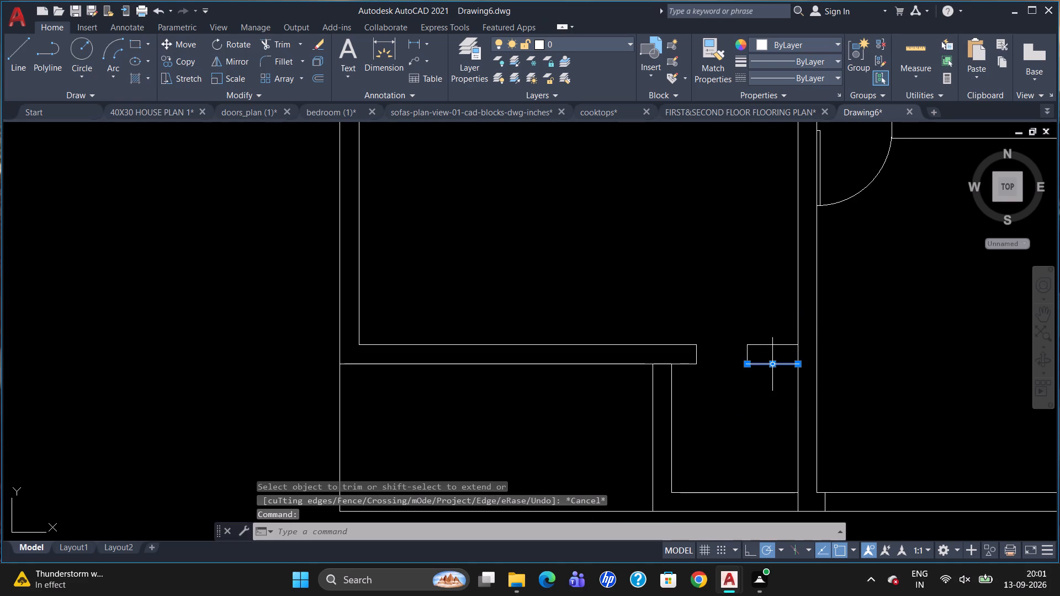
{"action": "left_click", "coordinate": [779, 344]}
{"action": "key", "text": "Delete"}
Rotate the spare door outside the plan a quarter turn counterclockwise about its east upper endpoint.
{"action": "scroll", "coordinate": [730, 374], "scroll_direction": "down", "scroll_amount": 1}
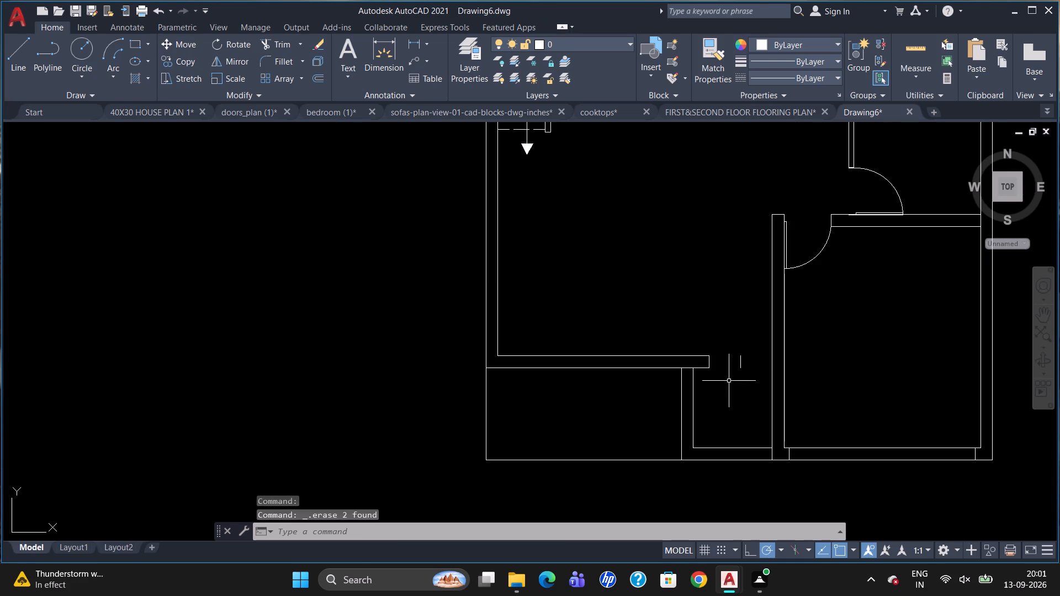
{"action": "scroll", "coordinate": [788, 379], "scroll_direction": "down", "scroll_amount": 2}
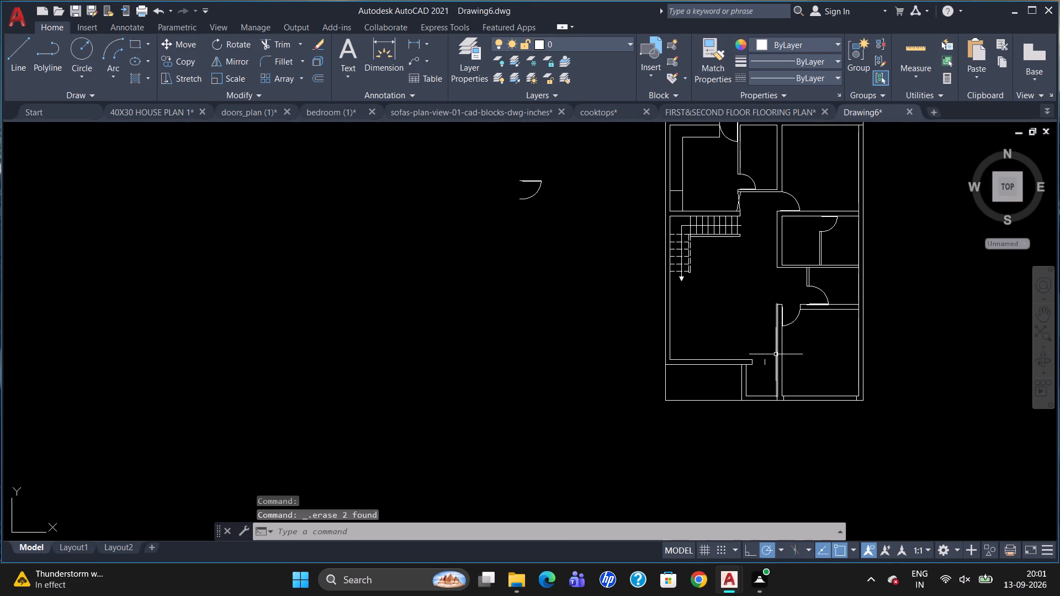
{"action": "left_click", "coordinate": [524, 183]}
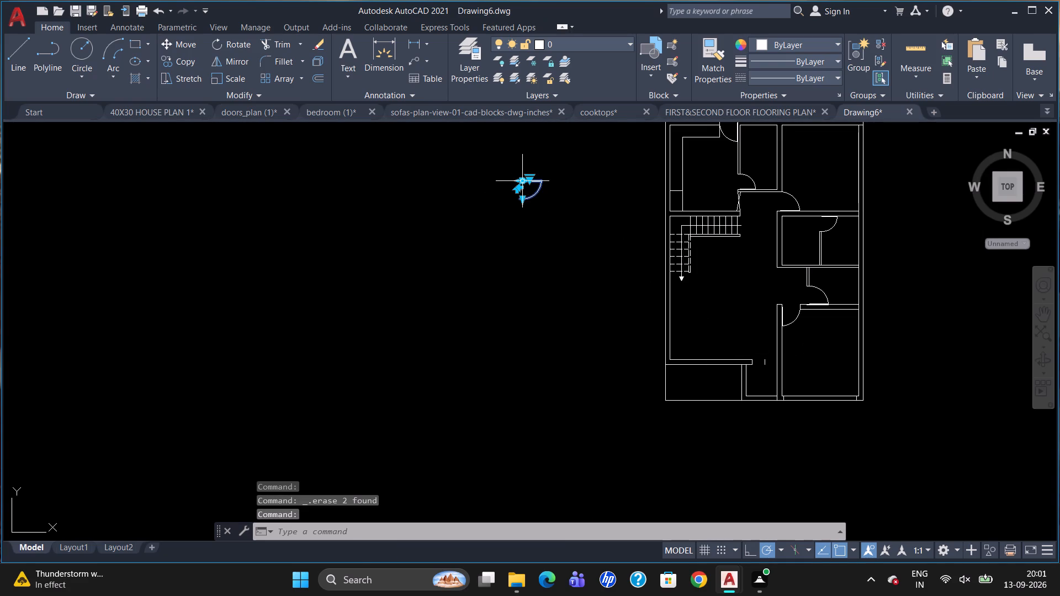
{"action": "key", "text": "r"}
{"action": "key", "text": "o"}
{"action": "key", "text": "Return"}
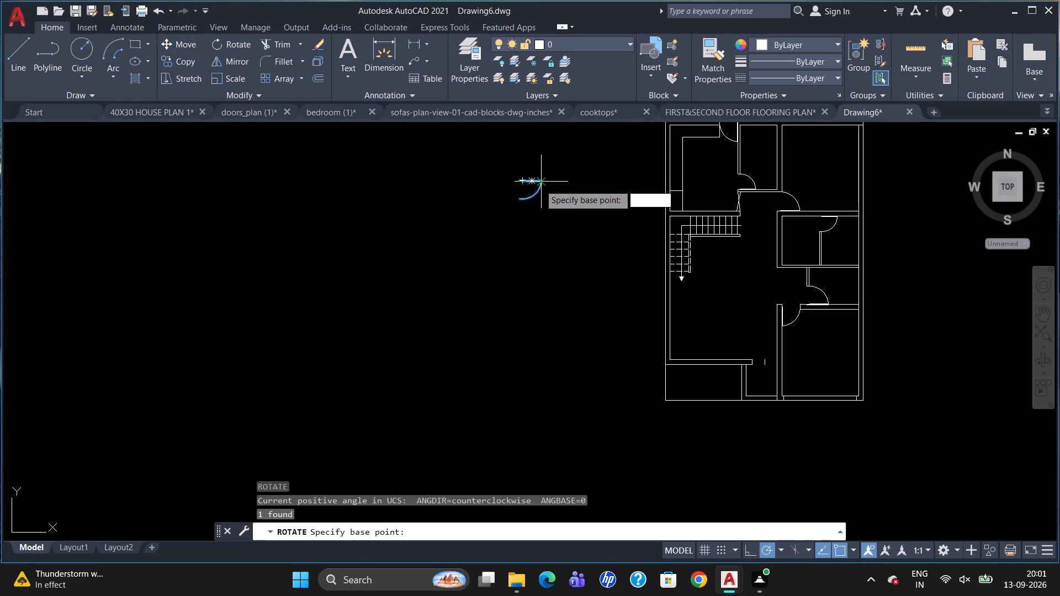
{"action": "left_click", "coordinate": [540, 183]}
{"action": "left_click", "coordinate": [539, 156]}
Copy the rotated spare door by its lower hinge side onto the wall end on the west side of the hall's south opening.
{"action": "left_click", "coordinate": [538, 195]}
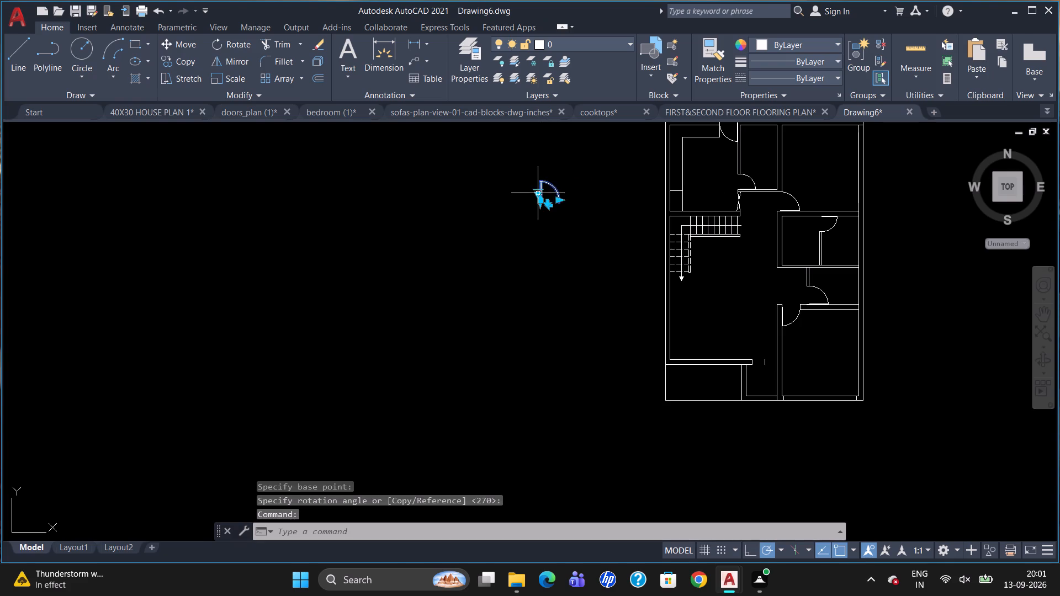
{"action": "key", "text": "m"}
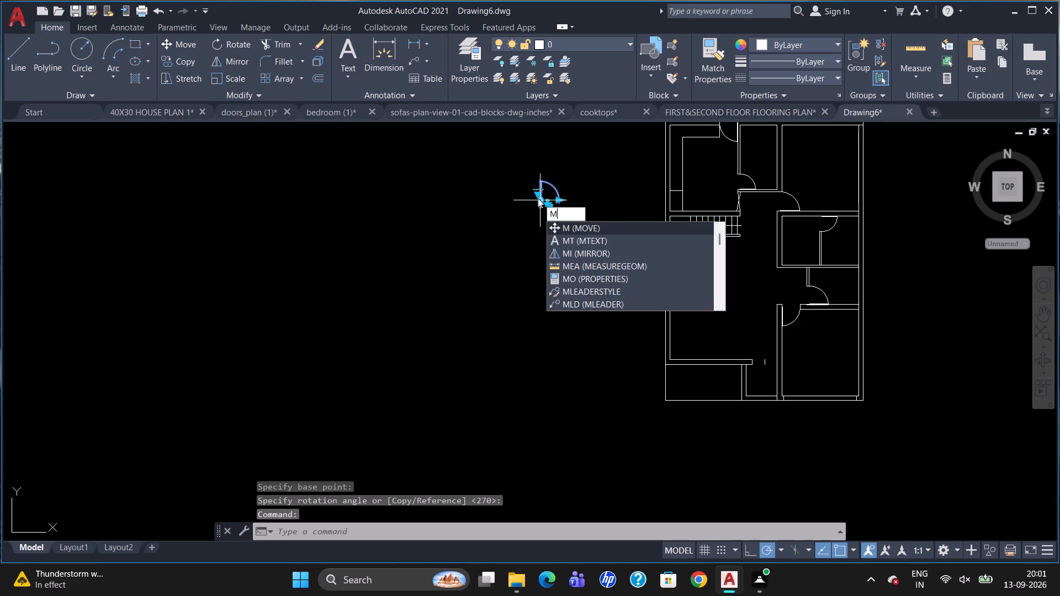
{"action": "key", "text": "BackSpace"}
{"action": "type", "text": "CO"}
{"action": "key", "text": "Return"}
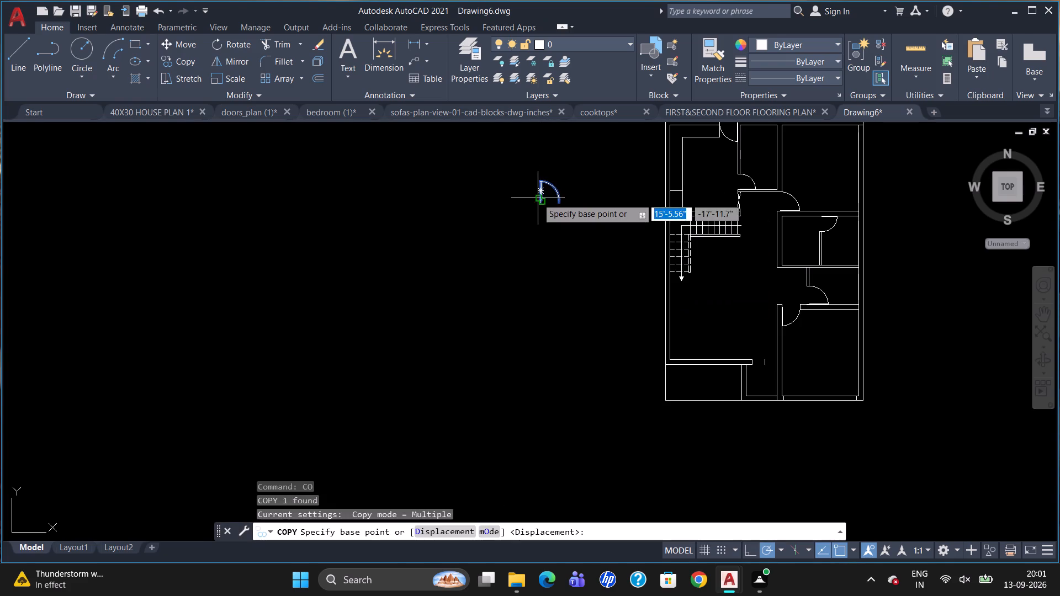
{"action": "left_click", "coordinate": [539, 201]}
{"action": "scroll", "coordinate": [763, 355], "scroll_direction": "up", "scroll_amount": 4}
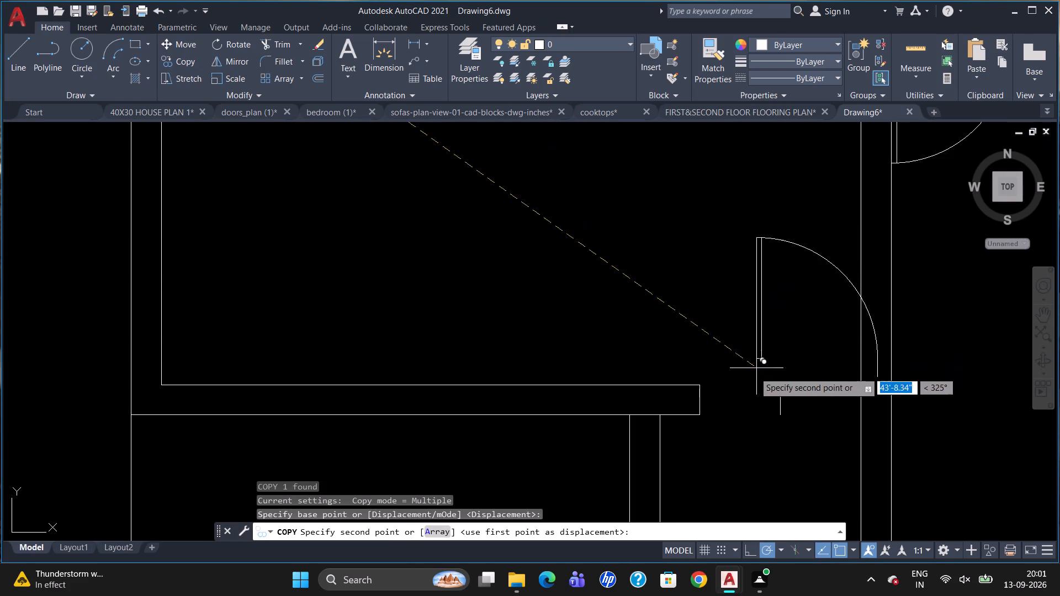
{"action": "scroll", "coordinate": [720, 411], "scroll_direction": "up", "scroll_amount": 3}
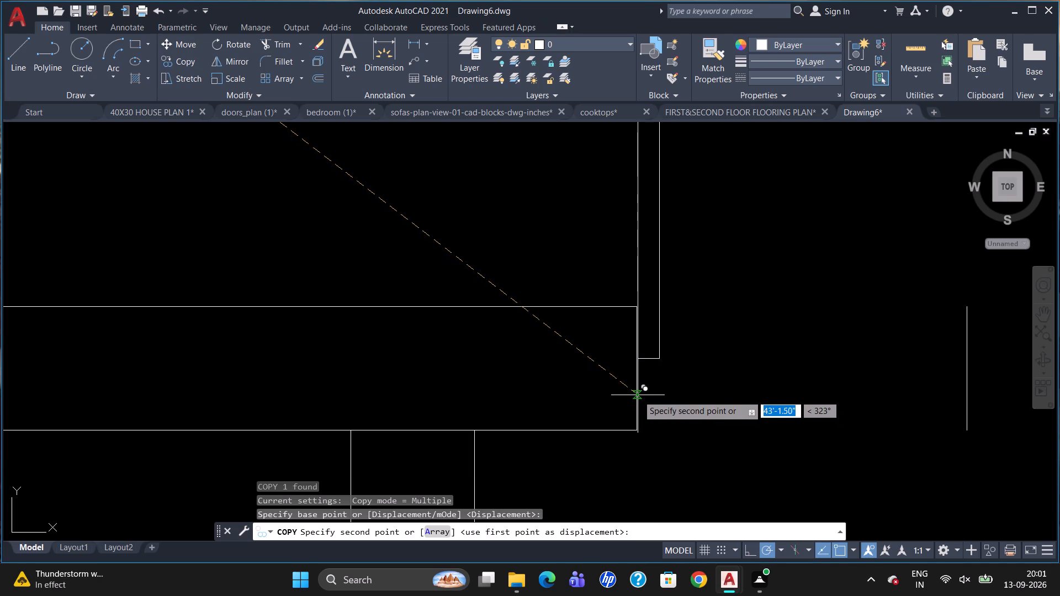
{"action": "left_click", "coordinate": [638, 395]}
{"action": "key", "text": "Escape"}
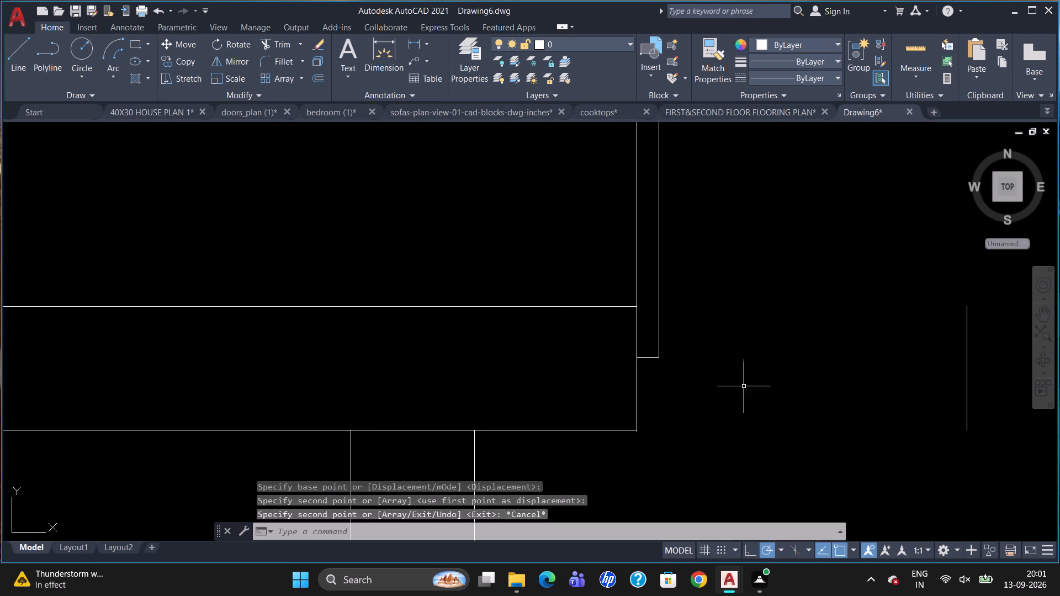
Scale the copied door by about 0.66 from its lower hinge corner so its arc meets the opening's centre line.
{"action": "left_click", "coordinate": [652, 357]}
{"action": "scroll", "coordinate": [667, 364], "scroll_direction": "down", "scroll_amount": 2}
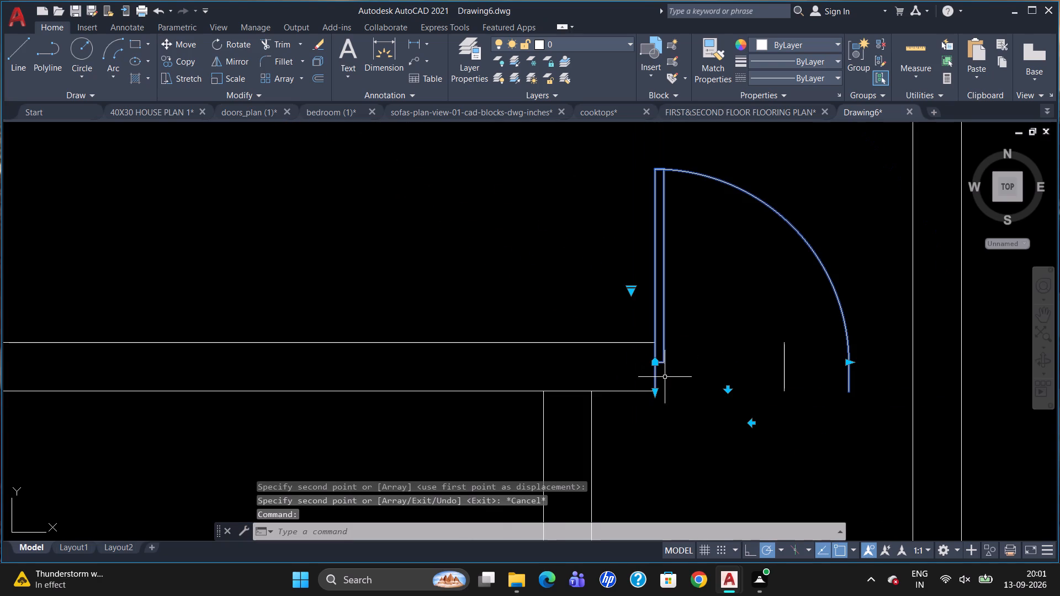
{"action": "type", "text": "SC"}
{"action": "key", "text": "Return"}
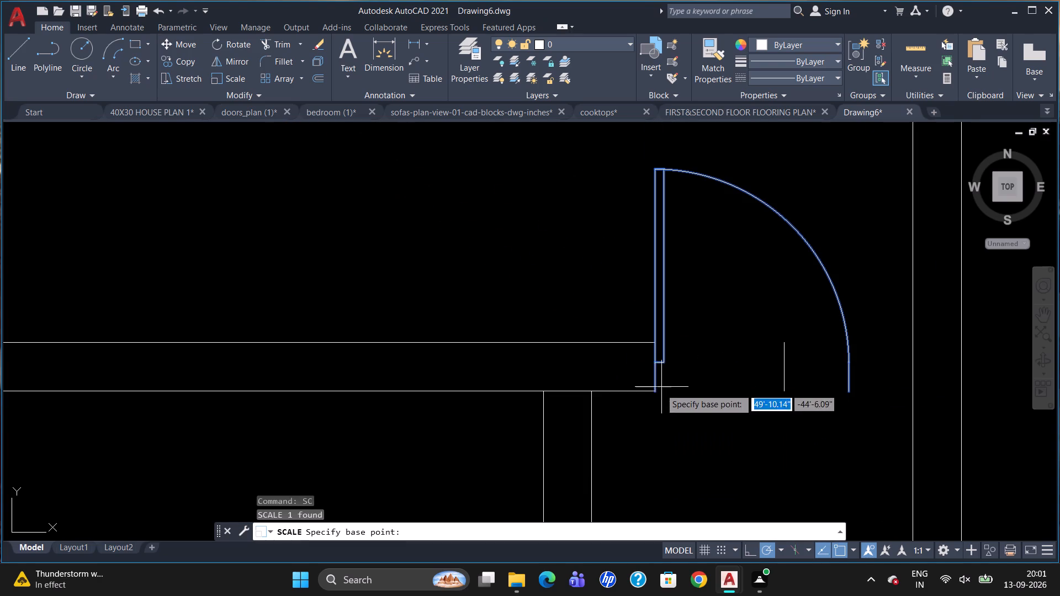
{"action": "left_click", "coordinate": [654, 396]}
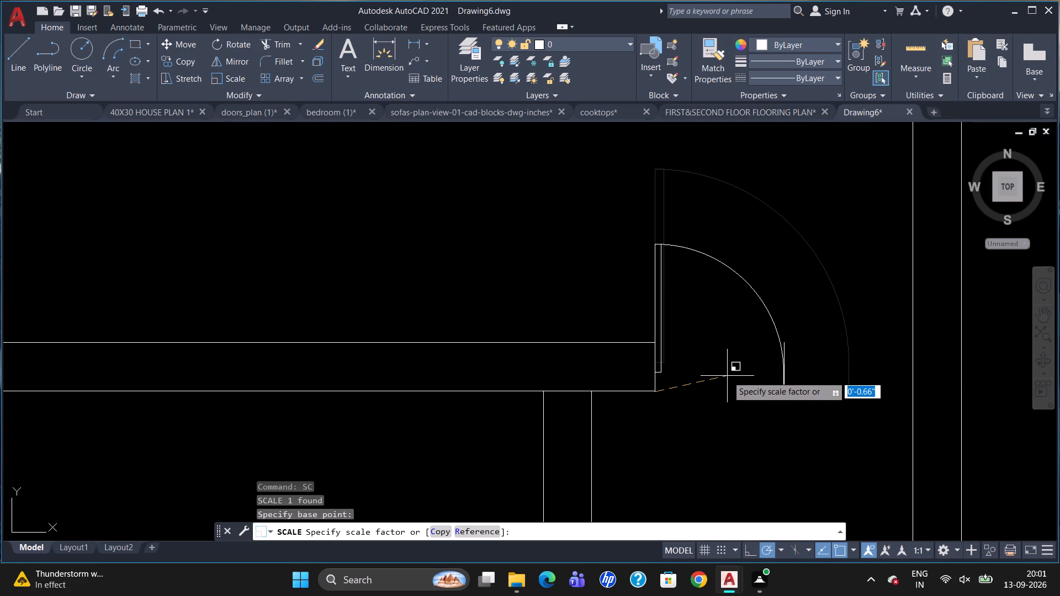
{"action": "left_click", "coordinate": [727, 376]}
Mirror the spare door outside the plan about a vertical line to its east, erasing the source door.
{"action": "scroll", "coordinate": [741, 391], "scroll_direction": "down", "scroll_amount": 3}
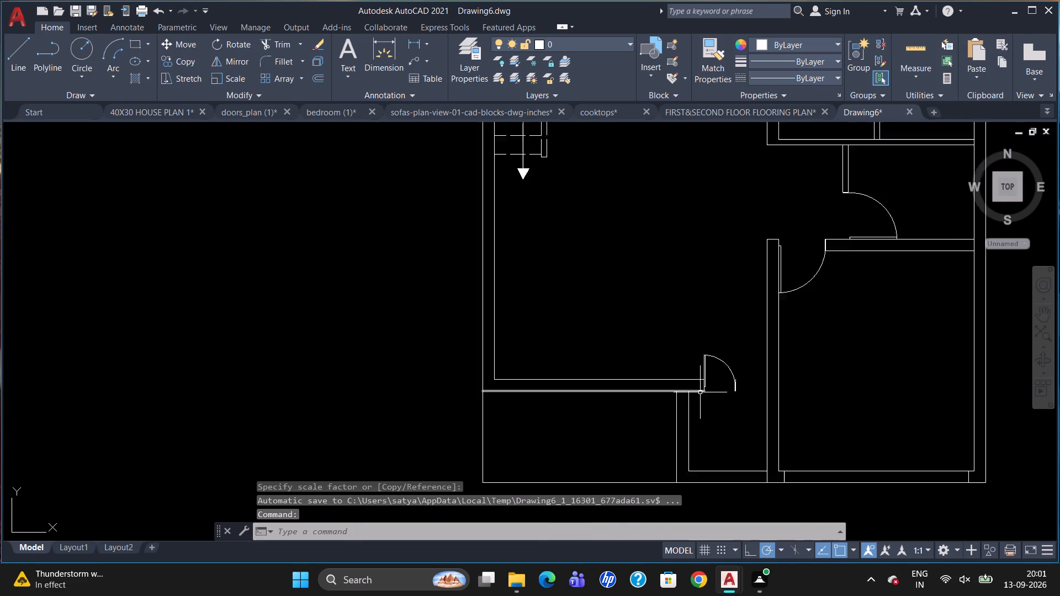
{"action": "scroll", "coordinate": [700, 393], "scroll_direction": "down", "scroll_amount": 1}
{"action": "scroll", "coordinate": [513, 290], "scroll_direction": "down", "scroll_amount": 2}
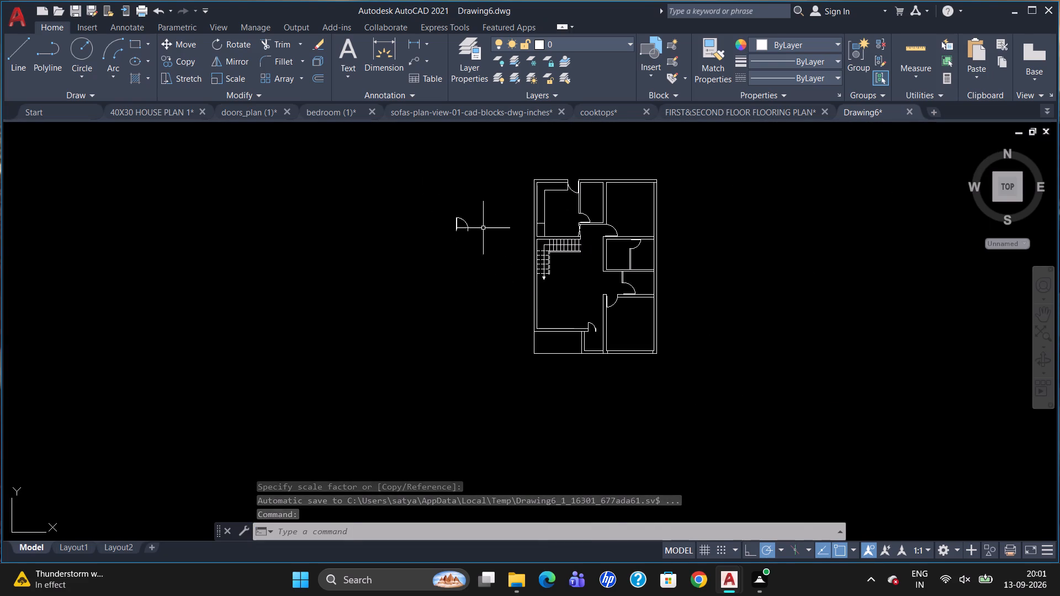
{"action": "type", "text": "MI"}
{"action": "key", "text": "Return"}
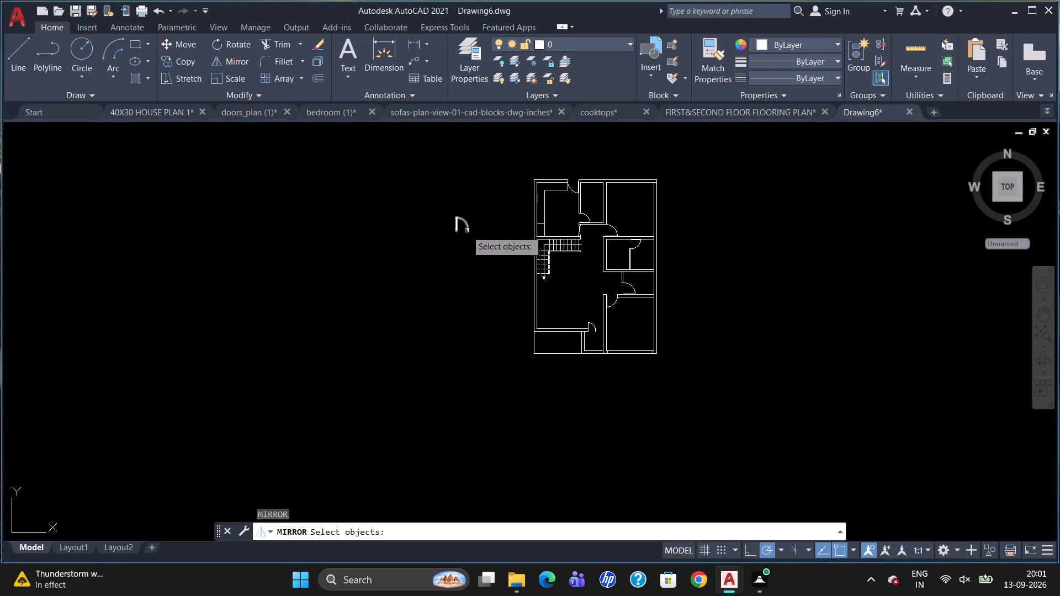
{"action": "left_click", "coordinate": [458, 230]}
{"action": "key", "text": "Return"}
{"action": "left_click_drag", "start_coordinate": [478, 206], "coordinate": [484, 238]}
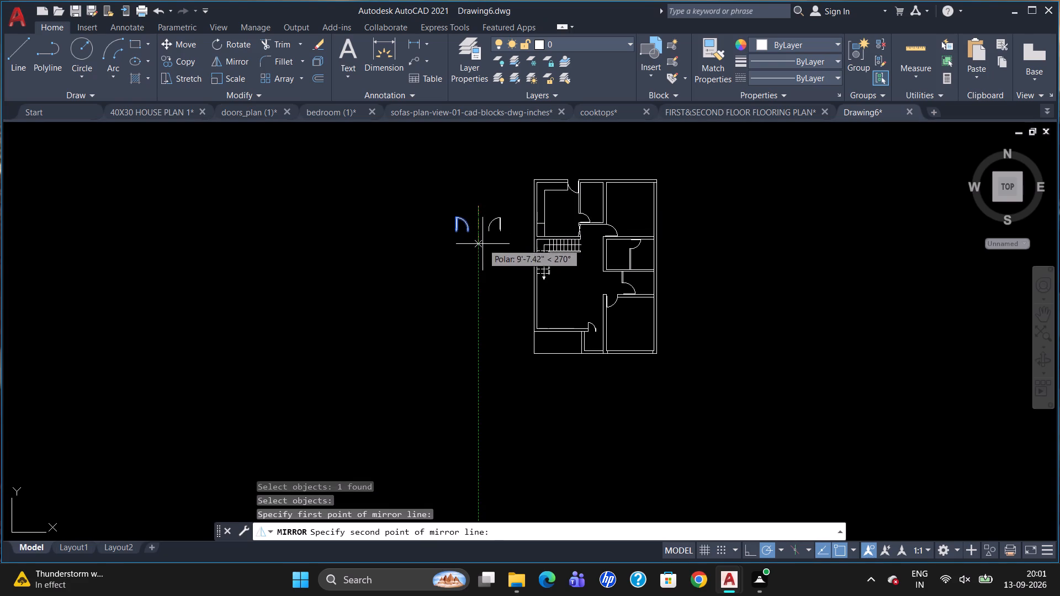
{"action": "left_click", "coordinate": [483, 253]}
{"action": "left_click_drag", "start_coordinate": [507, 286], "coordinate": [484, 253]}
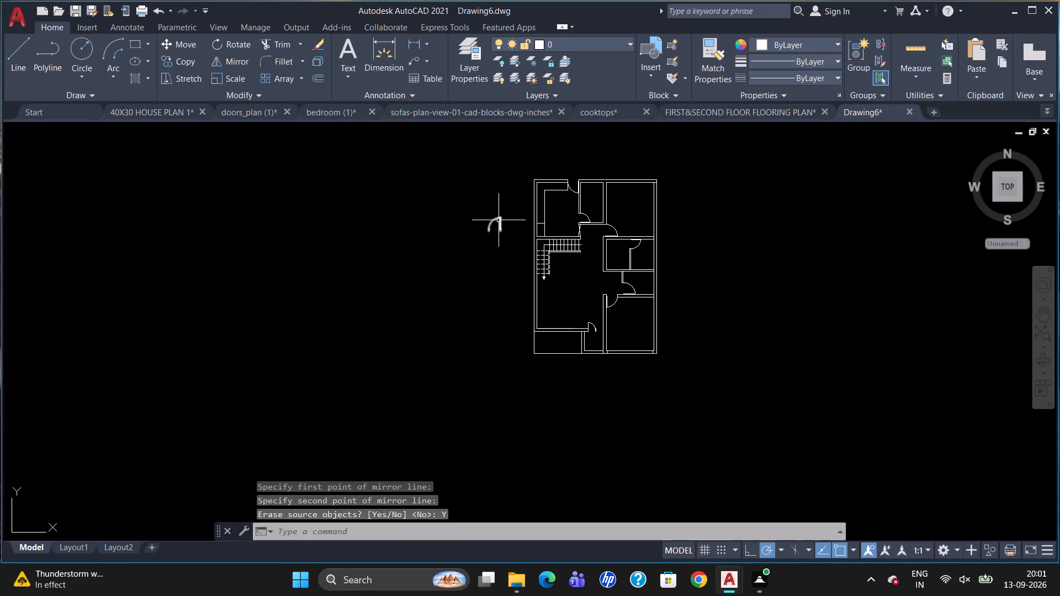
Move the mirrored door into the hall's south opening so its arc end meets the first door's arc at the centre line.
{"action": "left_click", "coordinate": [499, 222]}
{"action": "key", "text": "m"}
{"action": "key", "text": "Return"}
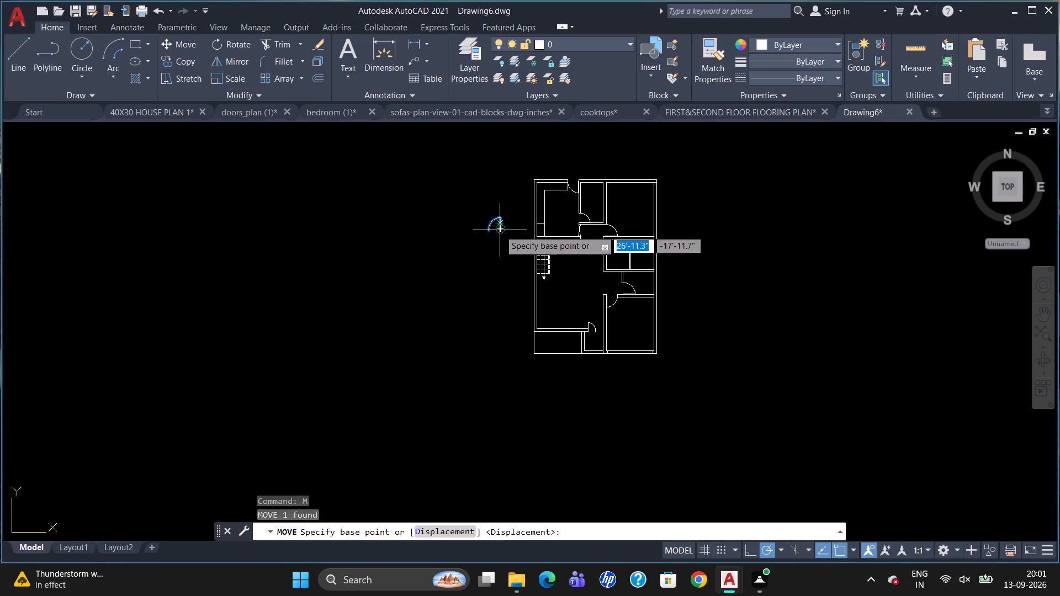
{"action": "left_click_drag", "start_coordinate": [500, 229], "coordinate": [505, 237]}
{"action": "scroll", "coordinate": [608, 326], "scroll_direction": "up", "scroll_amount": 8}
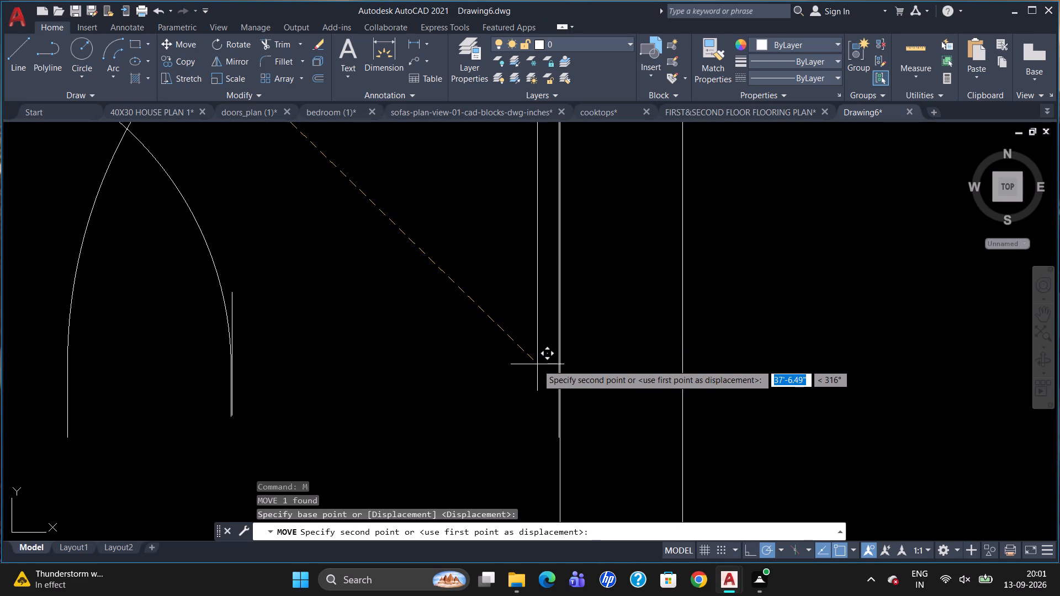
{"action": "scroll", "coordinate": [546, 364], "scroll_direction": "down", "scroll_amount": 2}
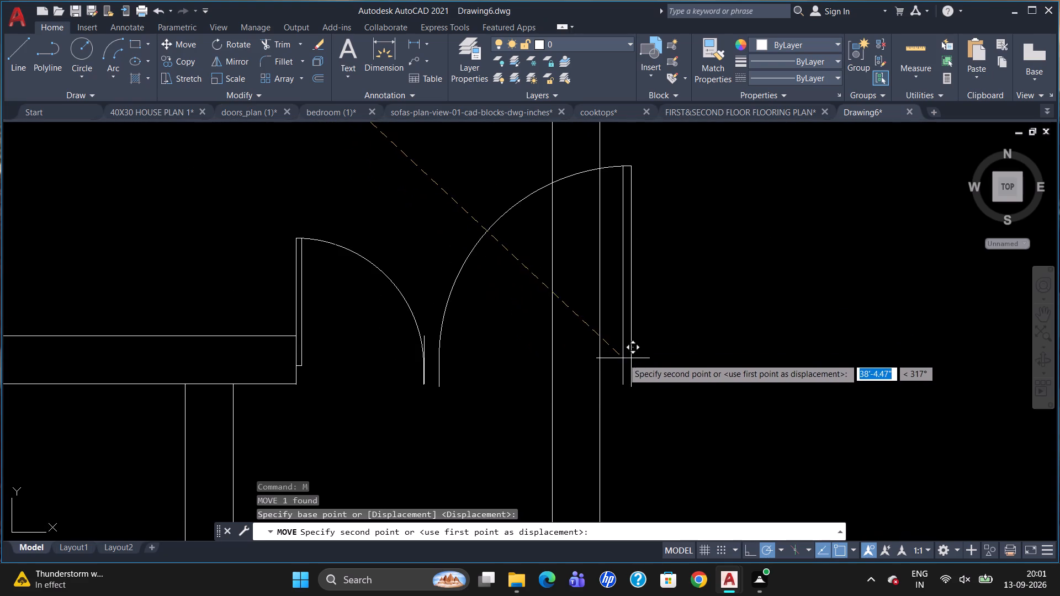
{"action": "left_click", "coordinate": [608, 358]}
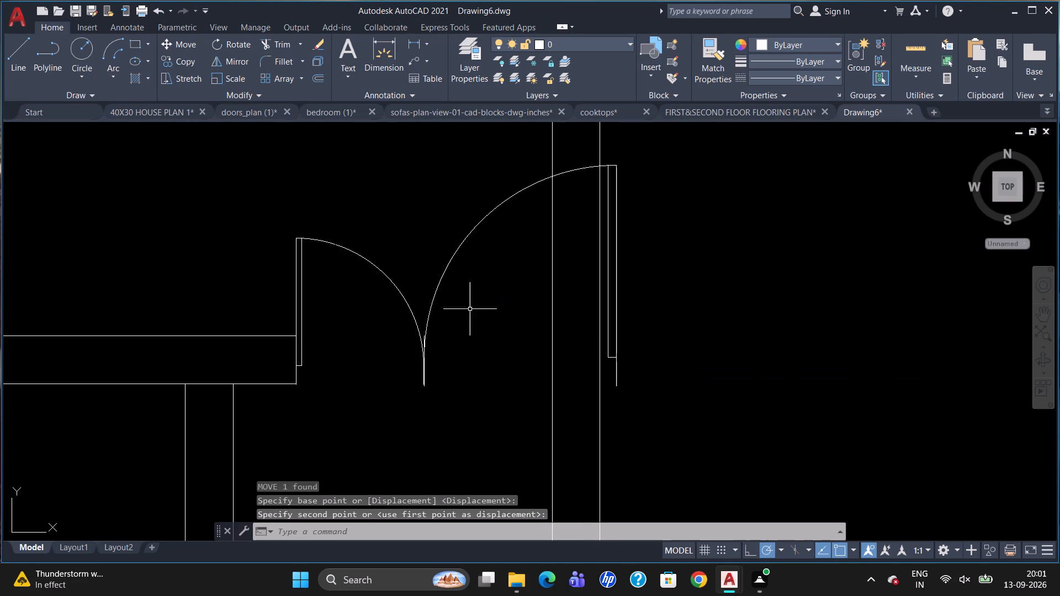
Scale the mirrored door down from its lower arc end until its leaf meets the opening's east wall.
{"action": "left_click", "coordinate": [438, 283]}
{"action": "type", "text": "SC"}
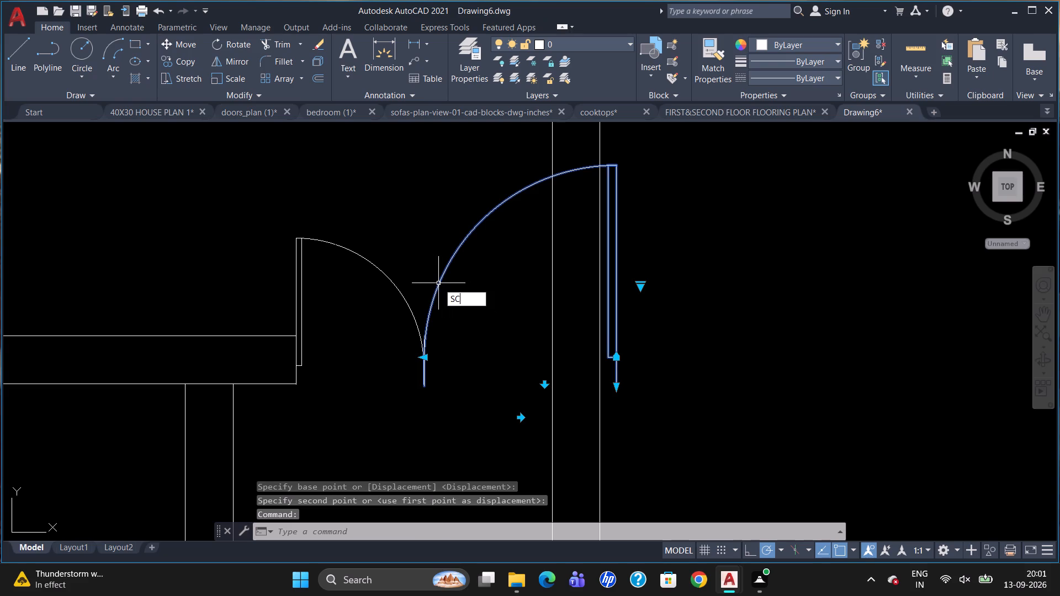
{"action": "key", "text": "Return"}
{"action": "left_click", "coordinate": [426, 381]}
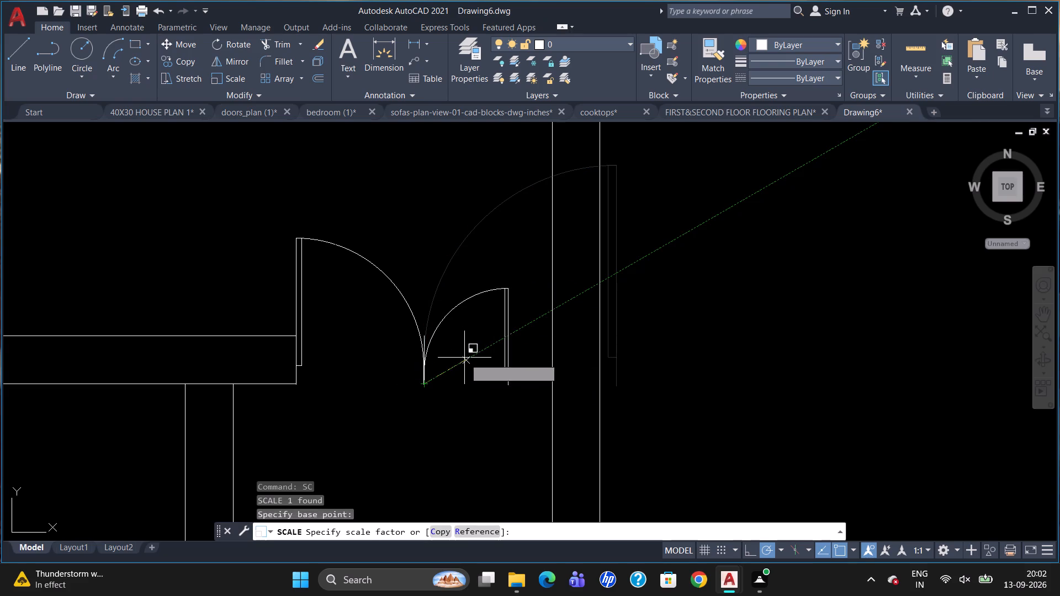
{"action": "left_click", "coordinate": [484, 341]}
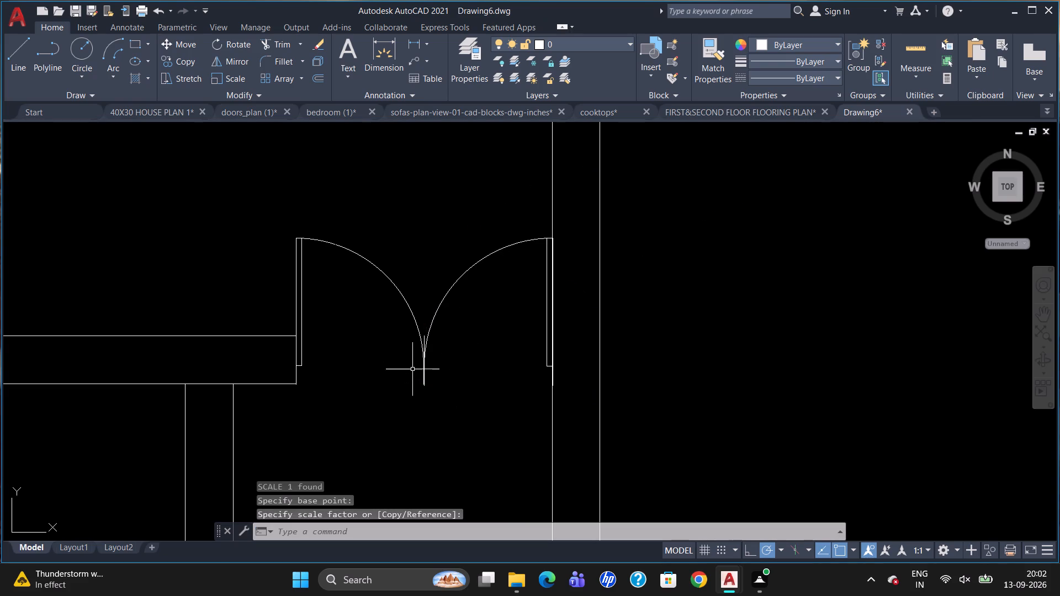
Erase the leftover centre line where the two door arcs meet in the hall's south opening.
{"action": "scroll", "coordinate": [415, 337], "scroll_direction": "up", "scroll_amount": 2}
{"action": "left_click", "coordinate": [436, 339]}
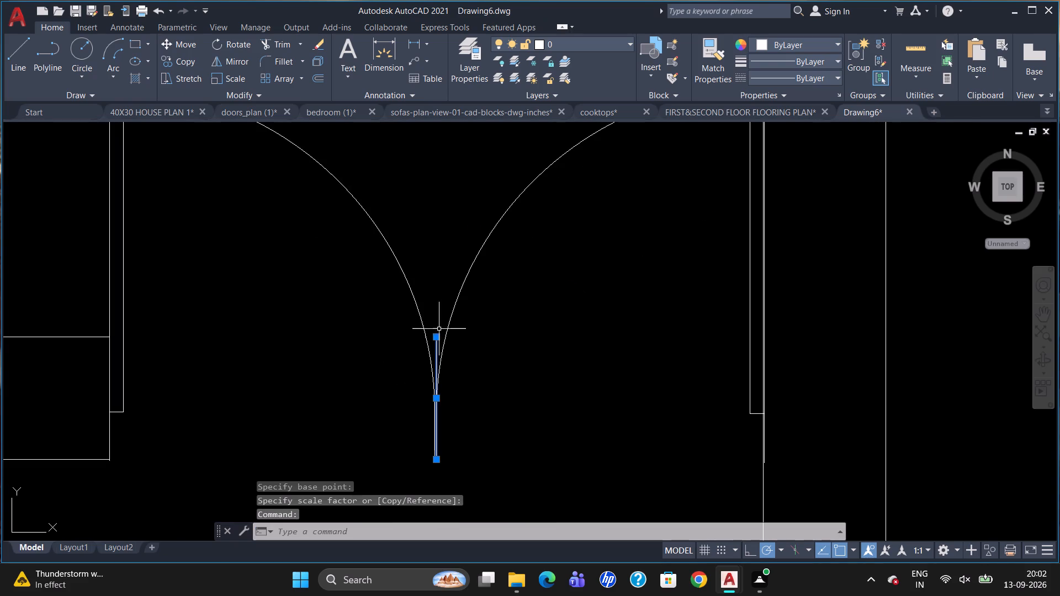
{"action": "key", "text": "Delete"}
Draw a window rectangle 9" wide and 54" long in the empty space east of the plan.
{"action": "scroll", "coordinate": [596, 310], "scroll_direction": "down", "scroll_amount": 5}
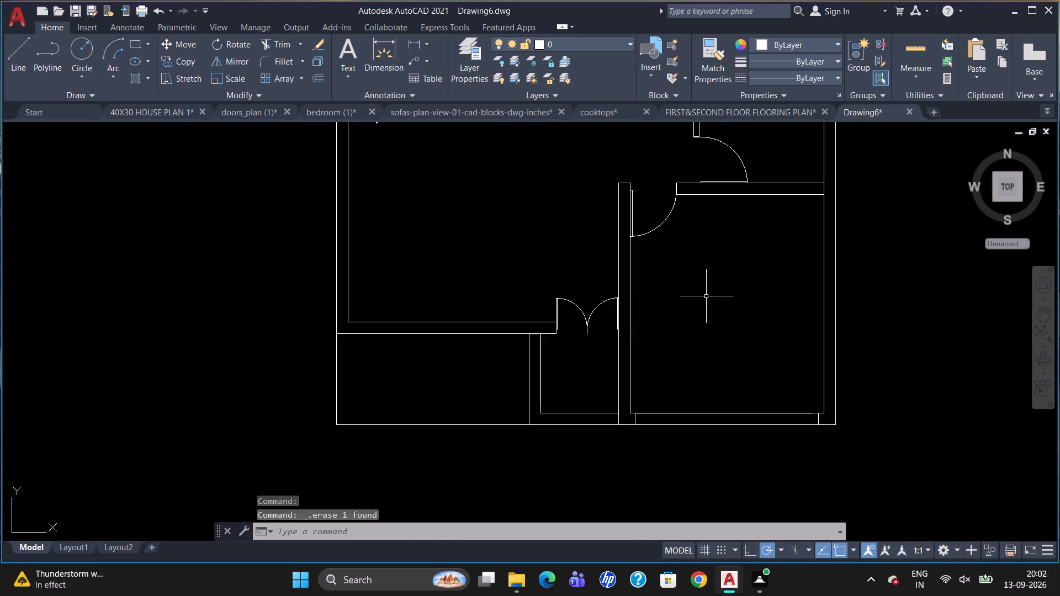
{"action": "scroll", "coordinate": [708, 305], "scroll_direction": "down", "scroll_amount": 1}
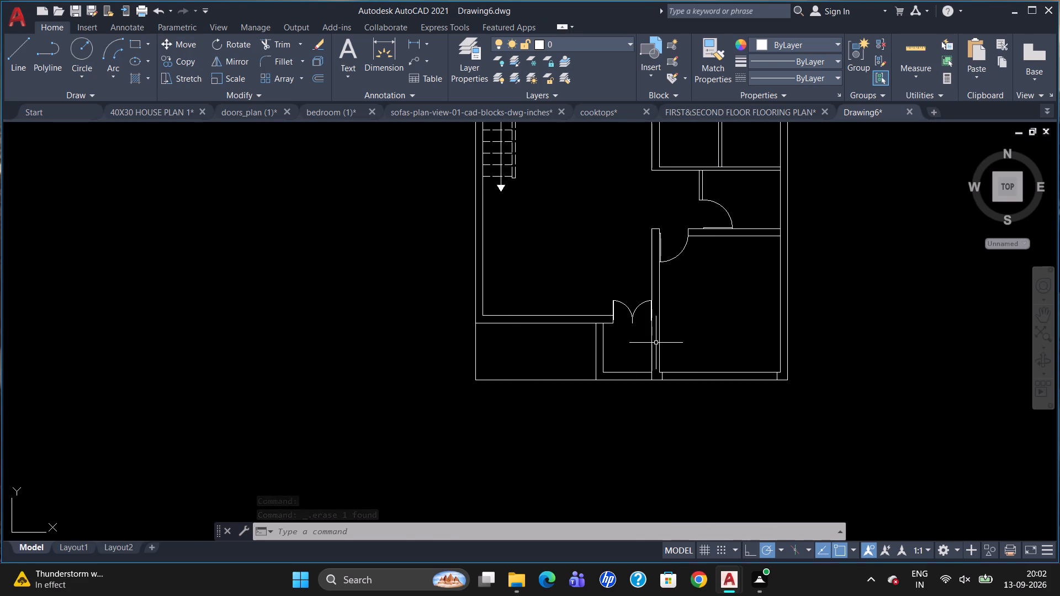
{"action": "scroll", "coordinate": [656, 343], "scroll_direction": "down", "scroll_amount": 2}
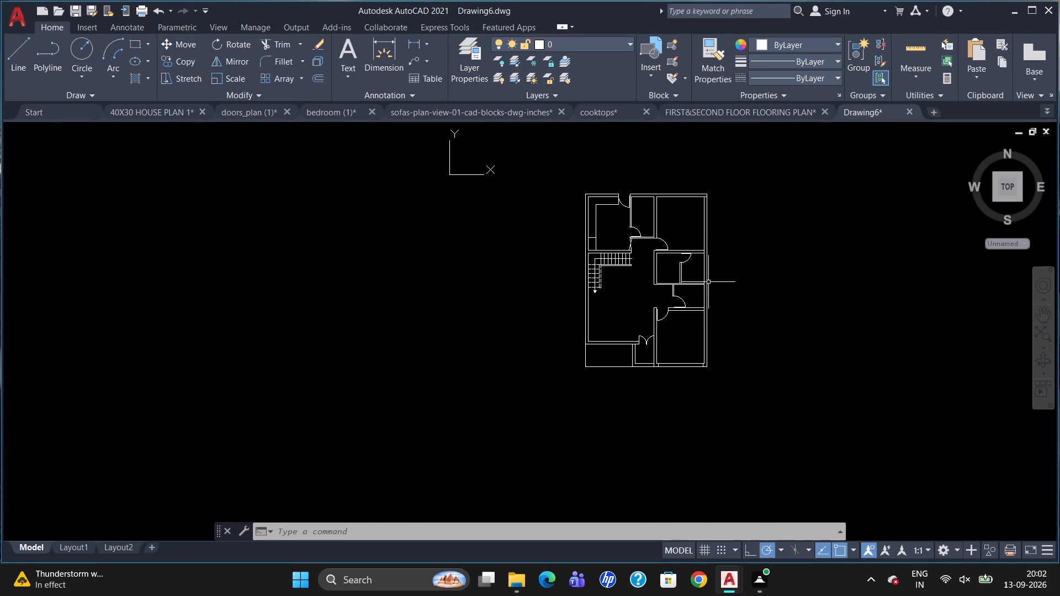
{"action": "scroll", "coordinate": [688, 287], "scroll_direction": "up", "scroll_amount": 1}
{"action": "scroll", "coordinate": [749, 290], "scroll_direction": "up", "scroll_amount": 1}
{"action": "scroll", "coordinate": [616, 319], "scroll_direction": "down", "scroll_amount": 1}
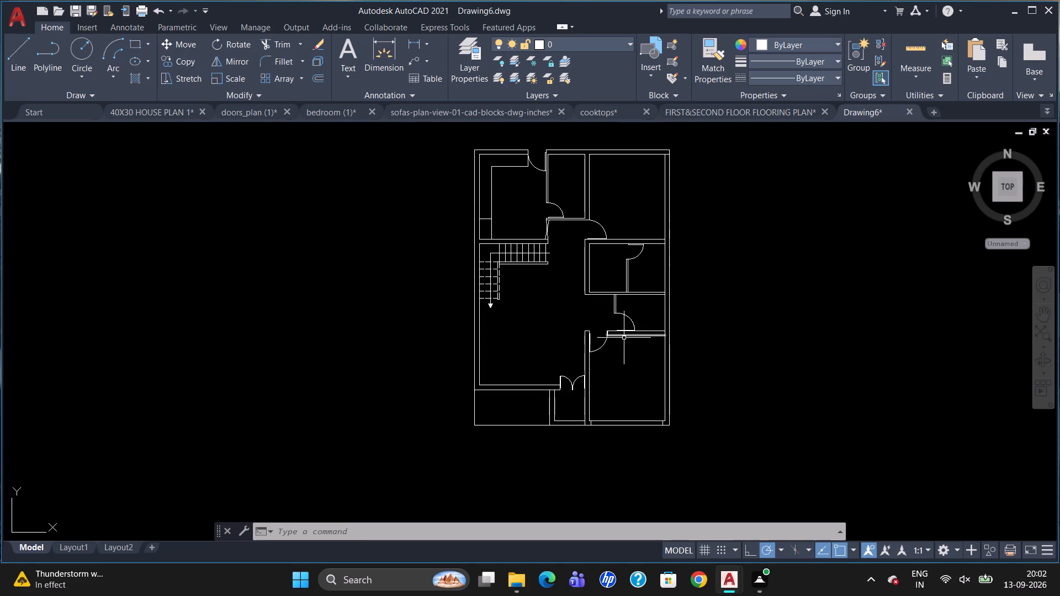
{"action": "type", "text": "REC"}
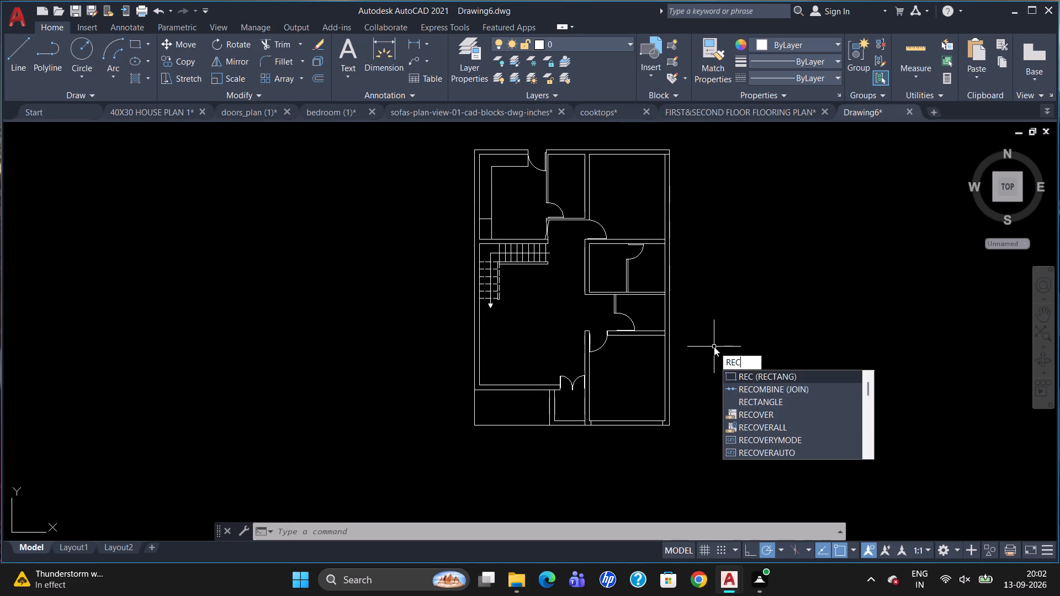
{"action": "key", "text": "Return"}
{"action": "left_click_drag", "start_coordinate": [773, 244], "coordinate": [788, 253]}
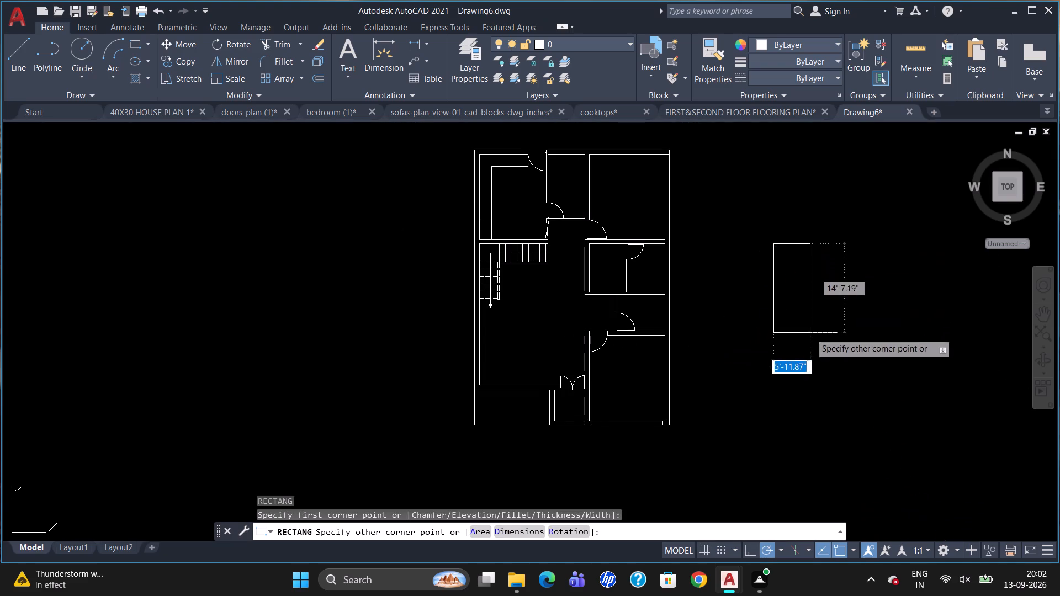
{"action": "key", "text": "9"}
{"action": "key", "text": "shift+quotedbl"}
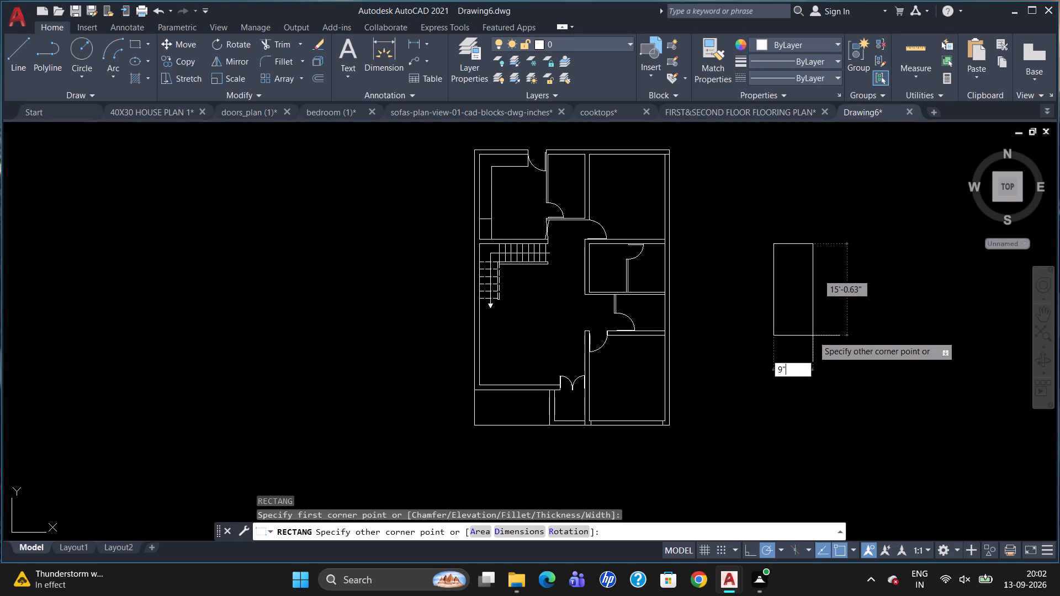
{"action": "key", "text": "Tab"}
{"action": "type", "text": "54"}
{"action": "key", "text": "shift+quotedbl"}
{"action": "key", "text": "Return"}
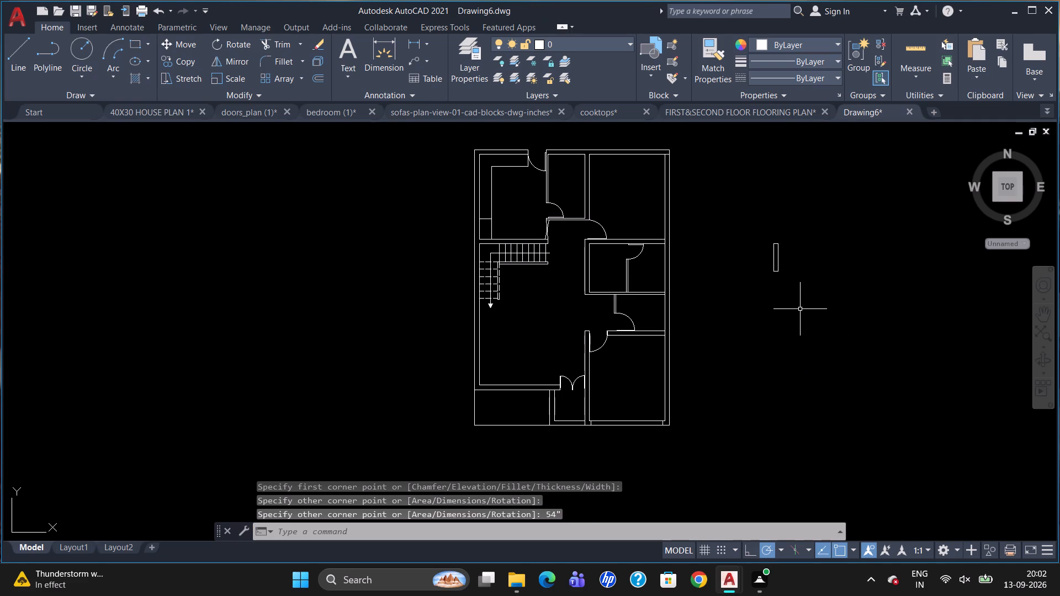
Draw a line between the midpoints of the rectangle's short sides and group it with the rectangle.
{"action": "key", "text": "l"}
{"action": "key", "text": "Return"}
{"action": "scroll", "coordinate": [791, 266], "scroll_direction": "up", "scroll_amount": 3}
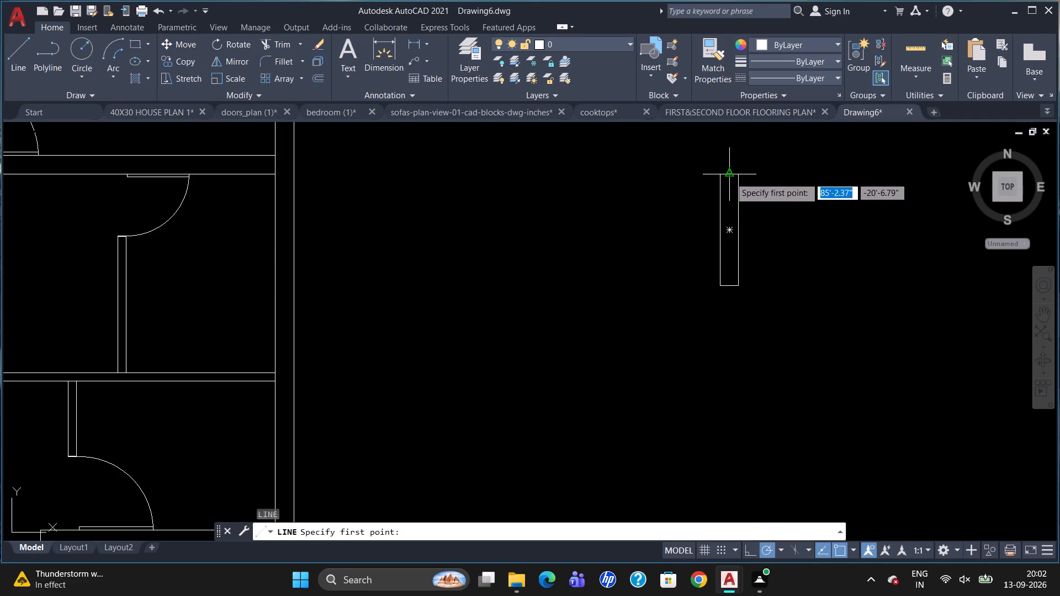
{"action": "left_click", "coordinate": [730, 177]}
{"action": "left_click", "coordinate": [731, 286]}
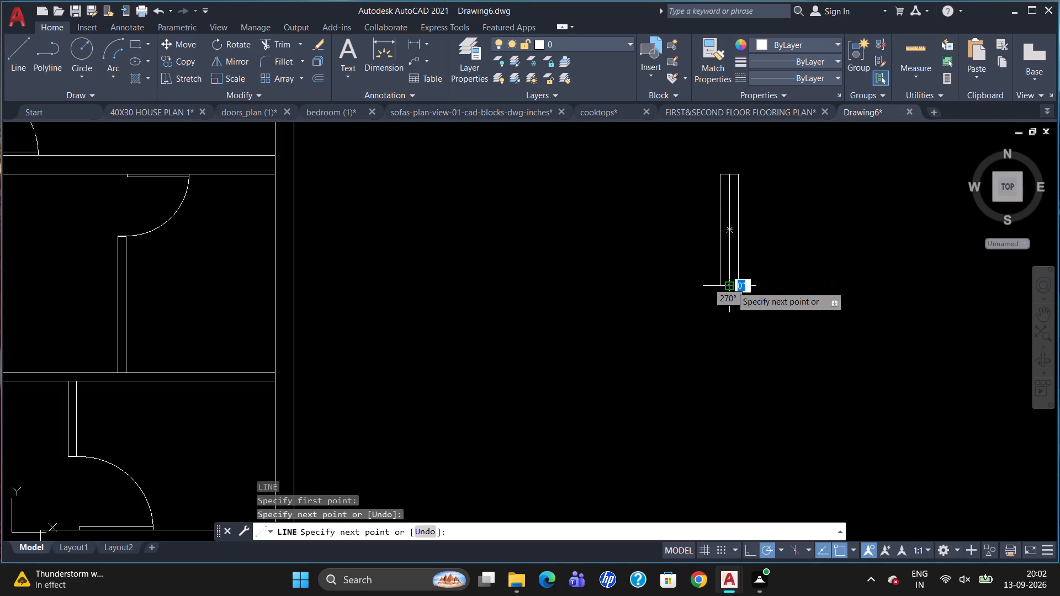
{"action": "key", "text": "Escape"}
{"action": "left_click_drag", "start_coordinate": [808, 255], "coordinate": [665, 239]}
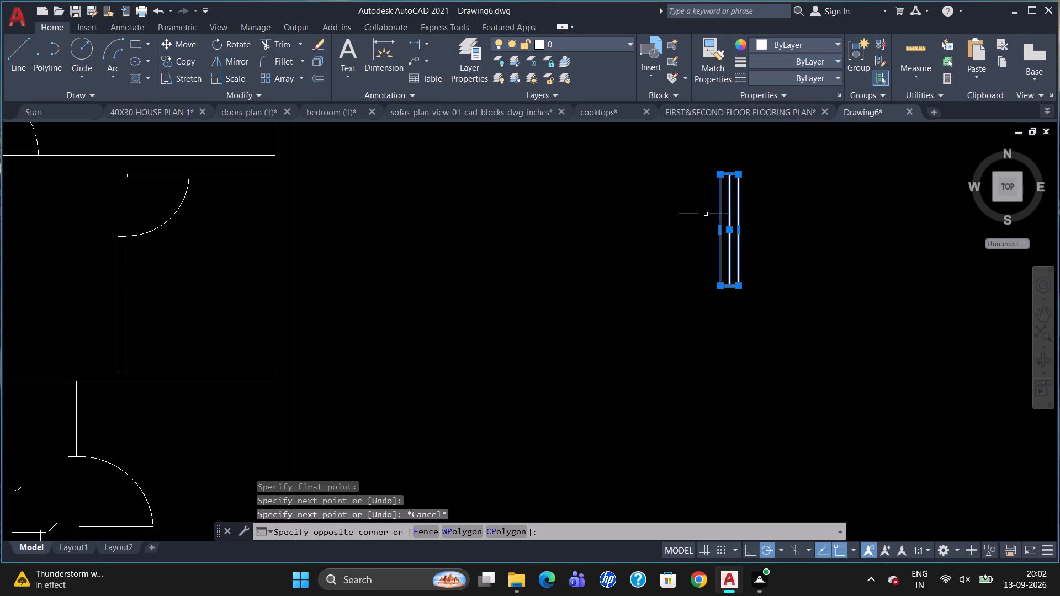
{"action": "left_click", "coordinate": [706, 214]}
{"action": "left_click", "coordinate": [856, 63]}
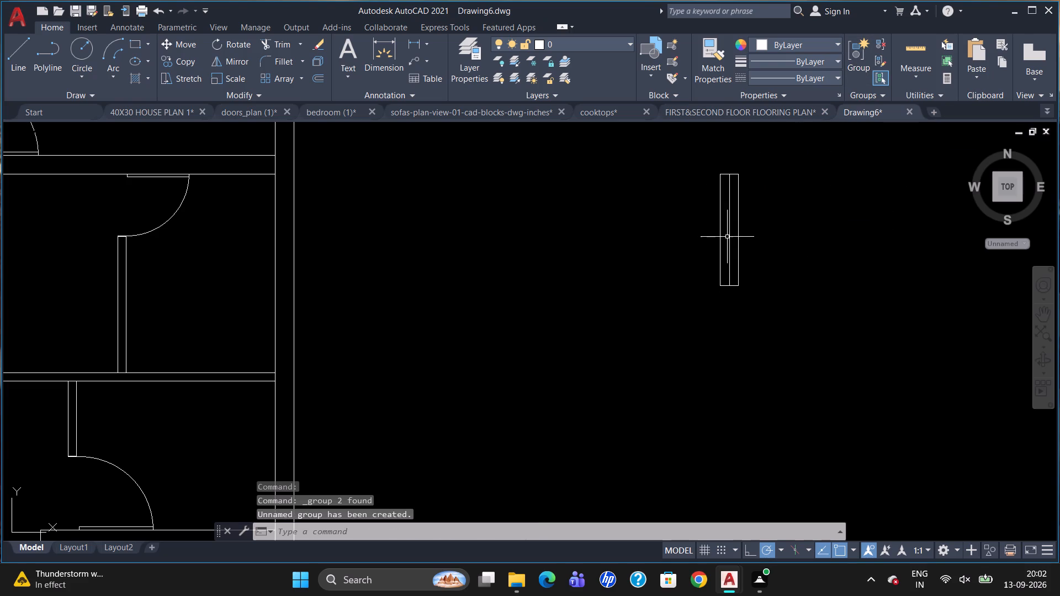
Move the grouped 54" window by its upper east corner into the west outer wall beside the staircase's lower flight.
{"action": "left_click", "coordinate": [729, 235]}
{"action": "scroll", "coordinate": [762, 292], "scroll_direction": "down", "scroll_amount": 2}
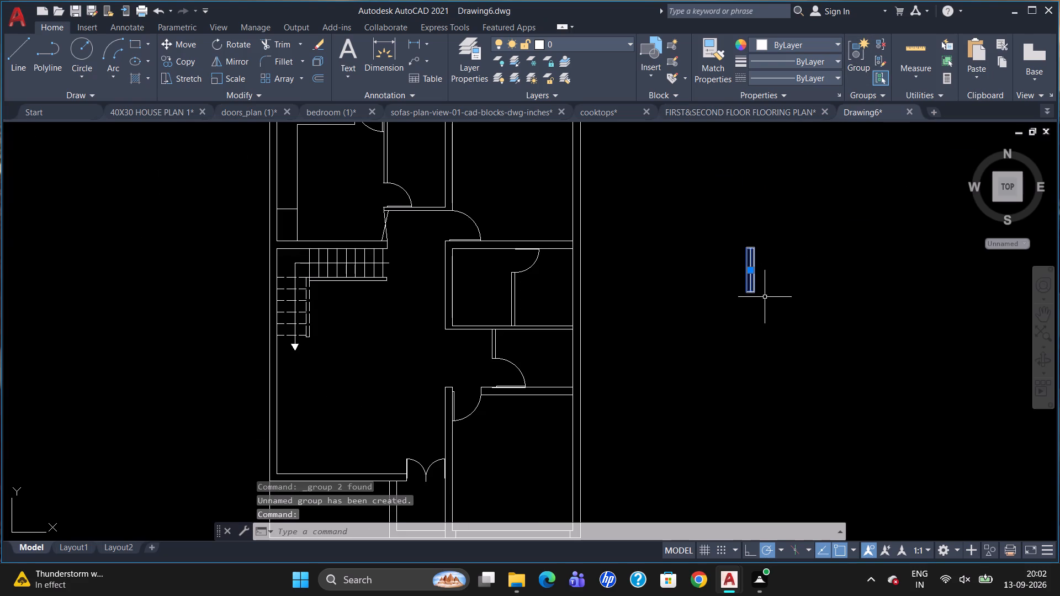
{"action": "key", "text": "m"}
{"action": "key", "text": "Return"}
{"action": "left_click", "coordinate": [754, 247]}
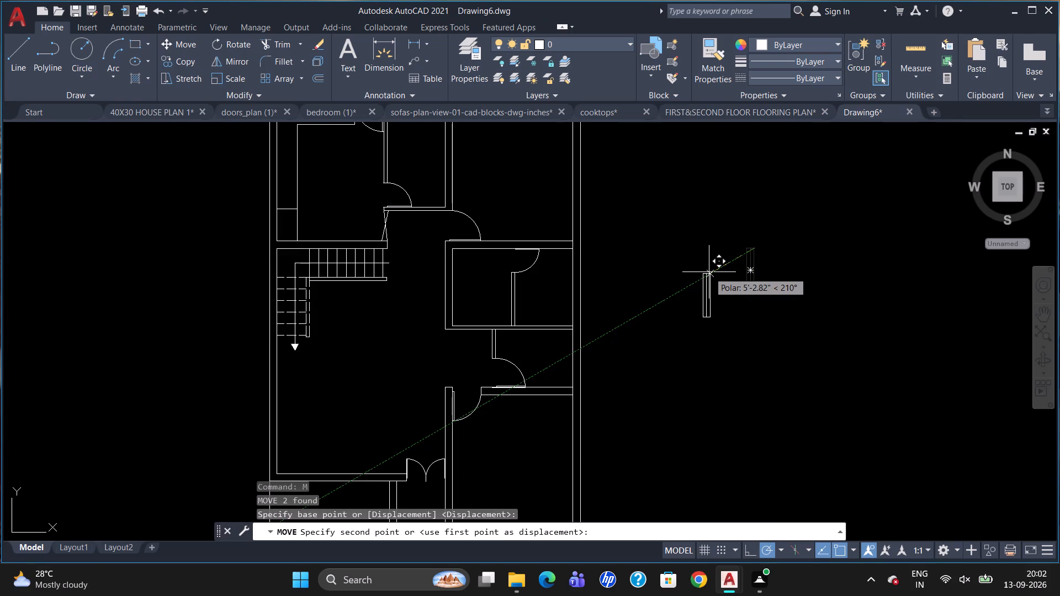
{"action": "scroll", "coordinate": [772, 247], "scroll_direction": "down", "scroll_amount": 1}
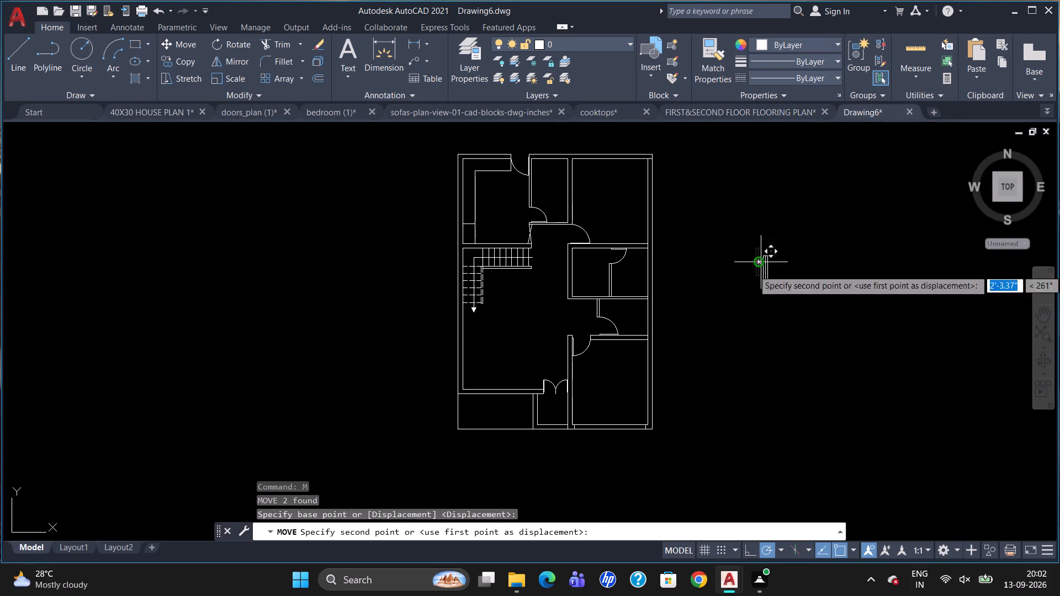
{"action": "scroll", "coordinate": [441, 286], "scroll_direction": "up", "scroll_amount": 4}
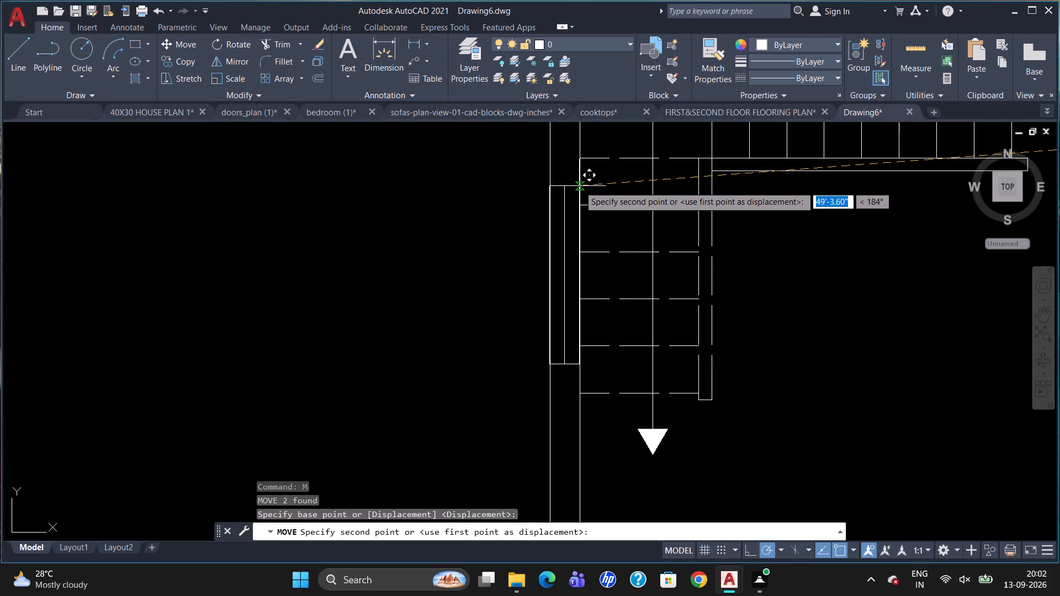
{"action": "left_click", "coordinate": [579, 186]}
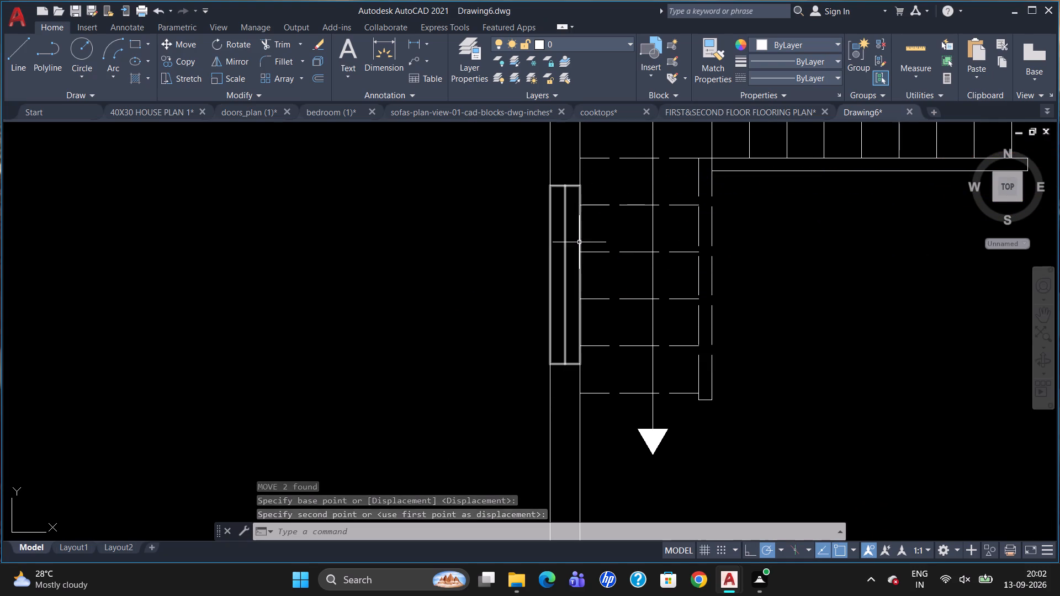
Copy the staircase window about 12'-9" straight south along the same west outer wall.
{"action": "left_click", "coordinate": [577, 187]}
{"action": "type", "text": "CO"}
{"action": "key", "text": "Return"}
{"action": "left_click", "coordinate": [577, 187]}
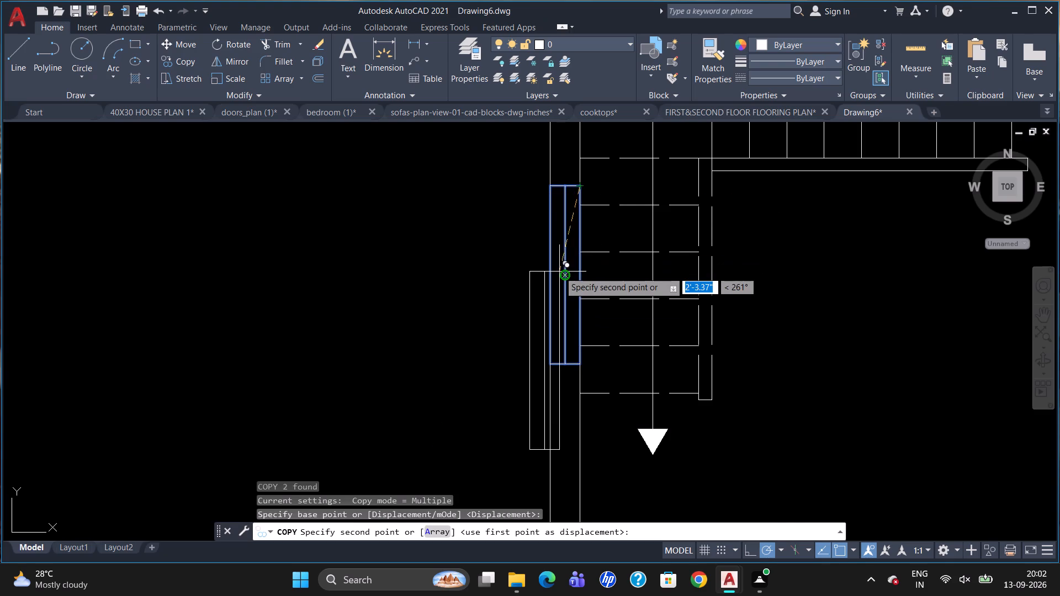
{"action": "scroll", "coordinate": [559, 272], "scroll_direction": "down", "scroll_amount": 4}
{"action": "scroll", "coordinate": [571, 334], "scroll_direction": "up", "scroll_amount": 5}
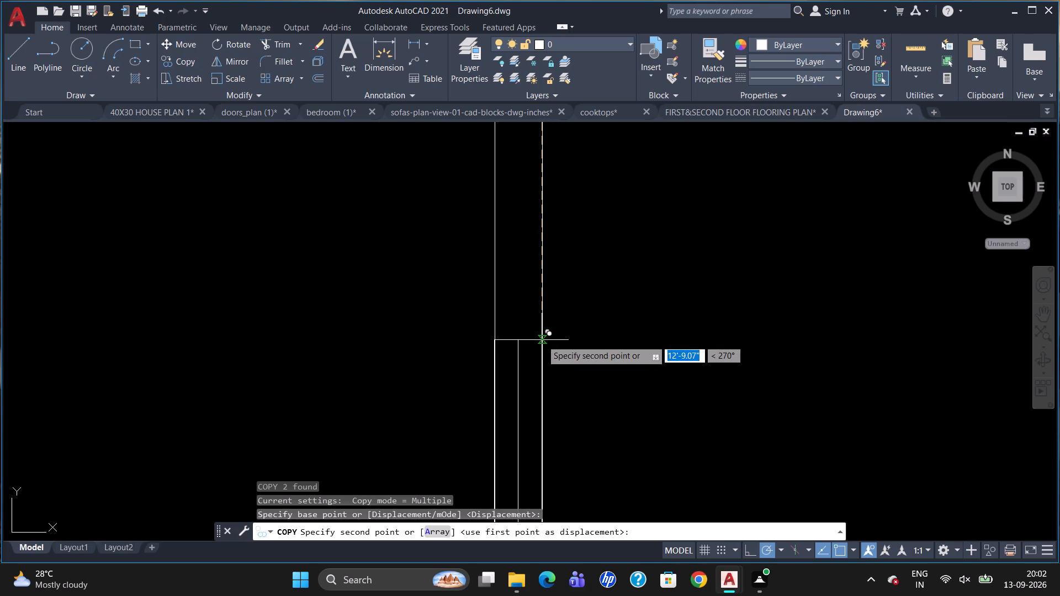
{"action": "left_click", "coordinate": [542, 340]}
Place another copy of the 54" window in the east outer wall of the southeast room.
{"action": "scroll", "coordinate": [418, 338], "scroll_direction": "down", "scroll_amount": 3}
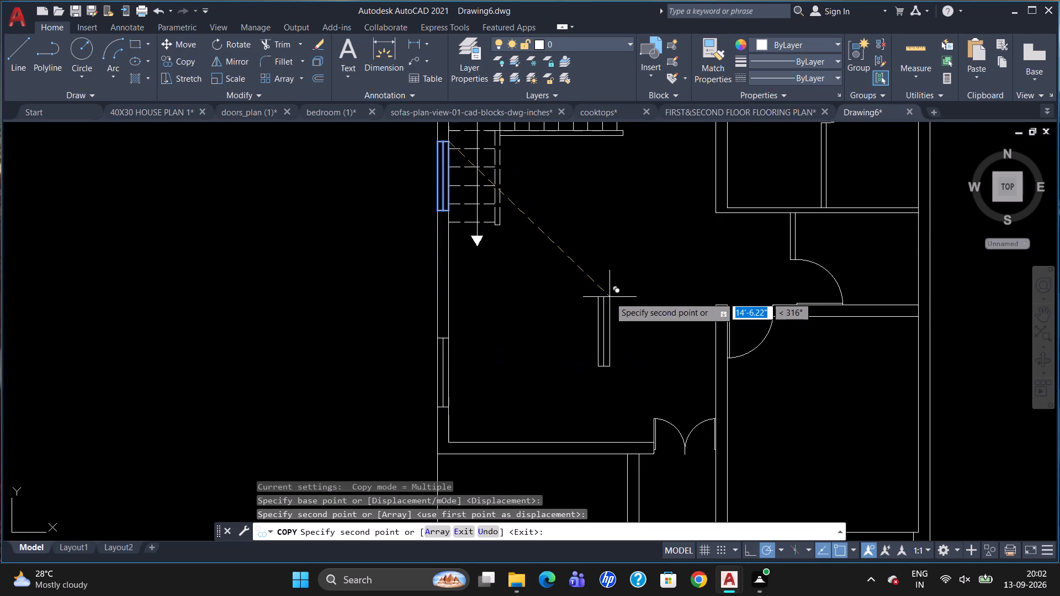
{"action": "scroll", "coordinate": [576, 339], "scroll_direction": "down", "scroll_amount": 1}
{"action": "scroll", "coordinate": [785, 367], "scroll_direction": "up", "scroll_amount": 3}
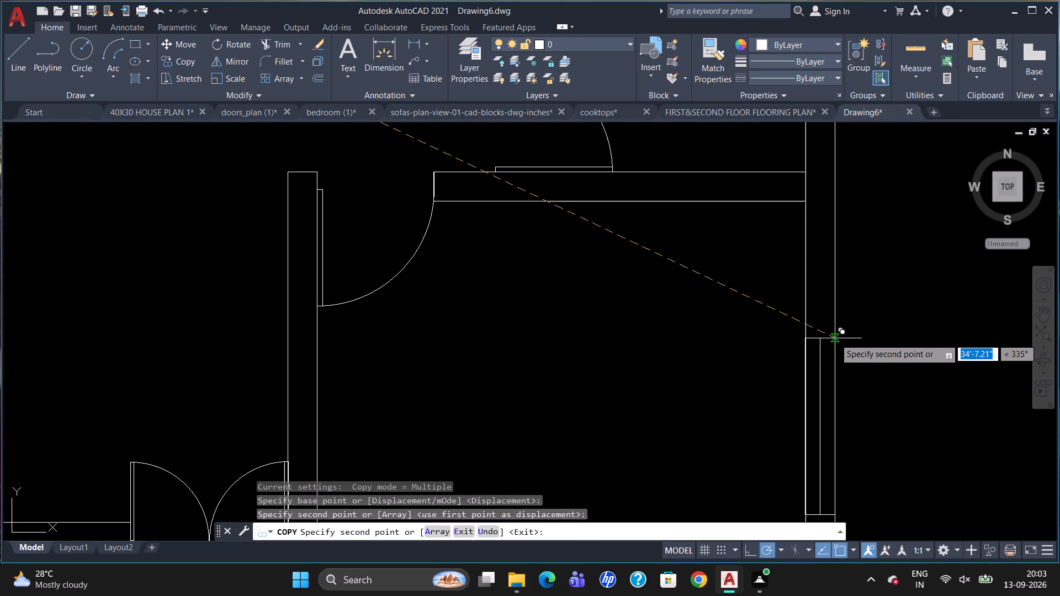
{"action": "left_click", "coordinate": [835, 338]}
Place one more copy of the 54" window in the east outer wall of the northeast room and finish copying.
{"action": "scroll", "coordinate": [762, 368], "scroll_direction": "down", "scroll_amount": 4}
{"action": "scroll", "coordinate": [806, 113], "scroll_direction": "up", "scroll_amount": 3}
{"action": "scroll", "coordinate": [781, 194], "scroll_direction": "up", "scroll_amount": 3}
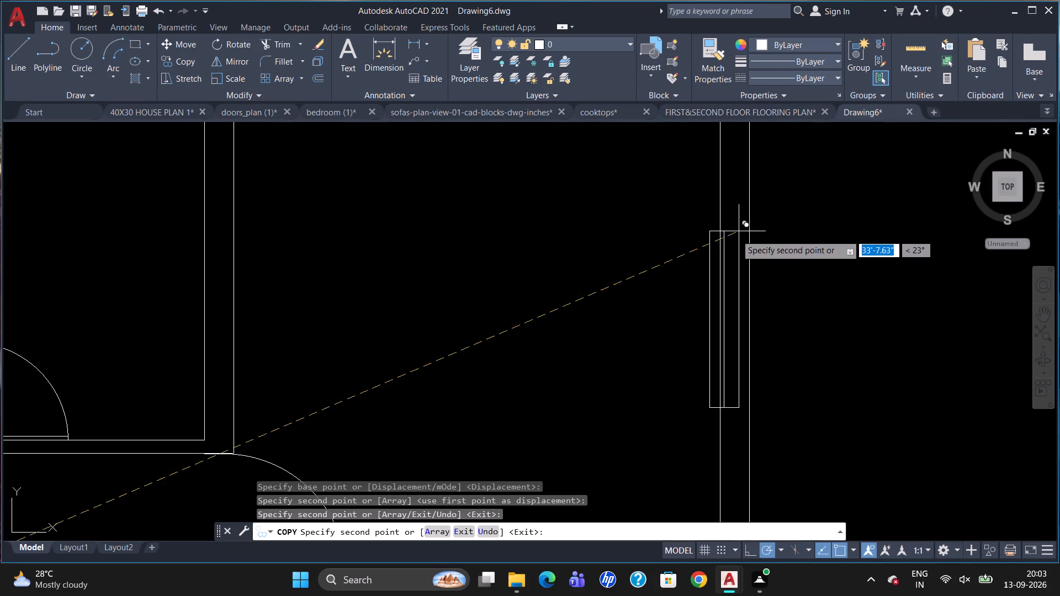
{"action": "left_click", "coordinate": [750, 249]}
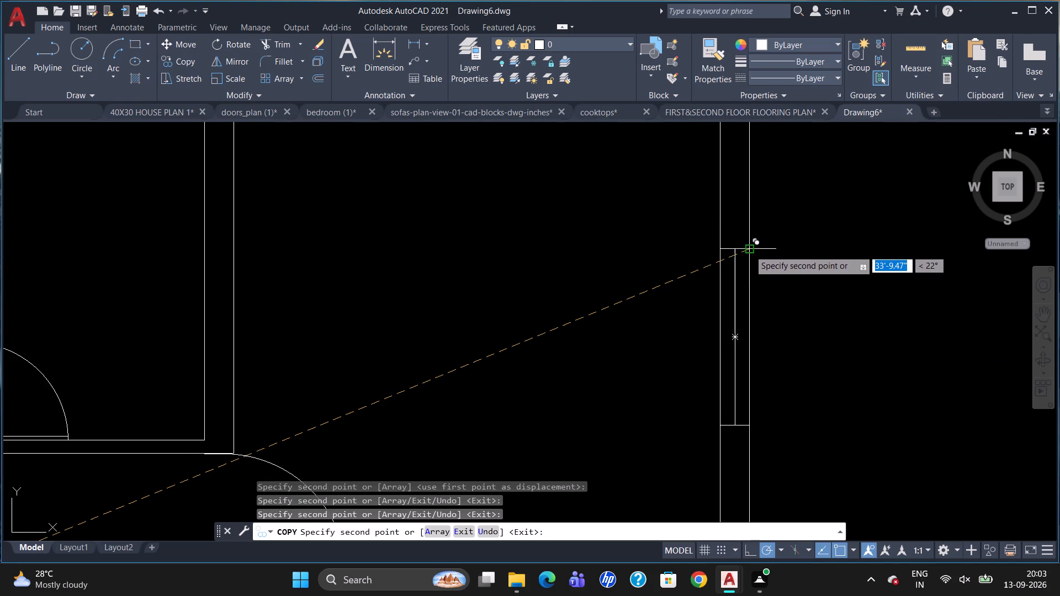
{"action": "scroll", "coordinate": [753, 286], "scroll_direction": "down", "scroll_amount": 3}
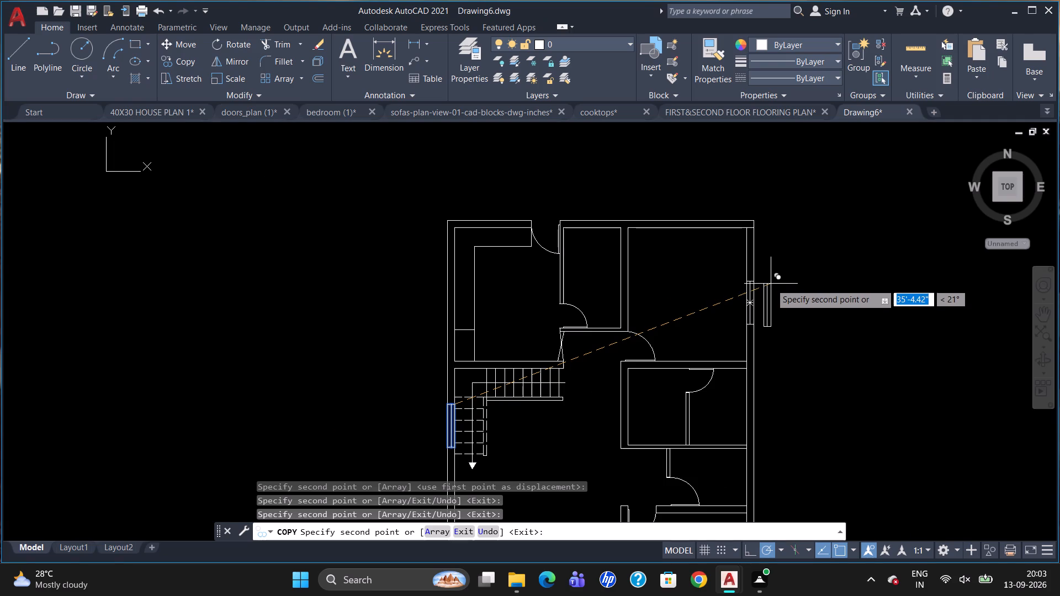
{"action": "key", "text": "Escape"}
Draw a horizontal window rectangle 34" long and 9" wide in the empty space east of the plan.
{"action": "type", "text": "REC"}
{"action": "key", "text": "Return"}
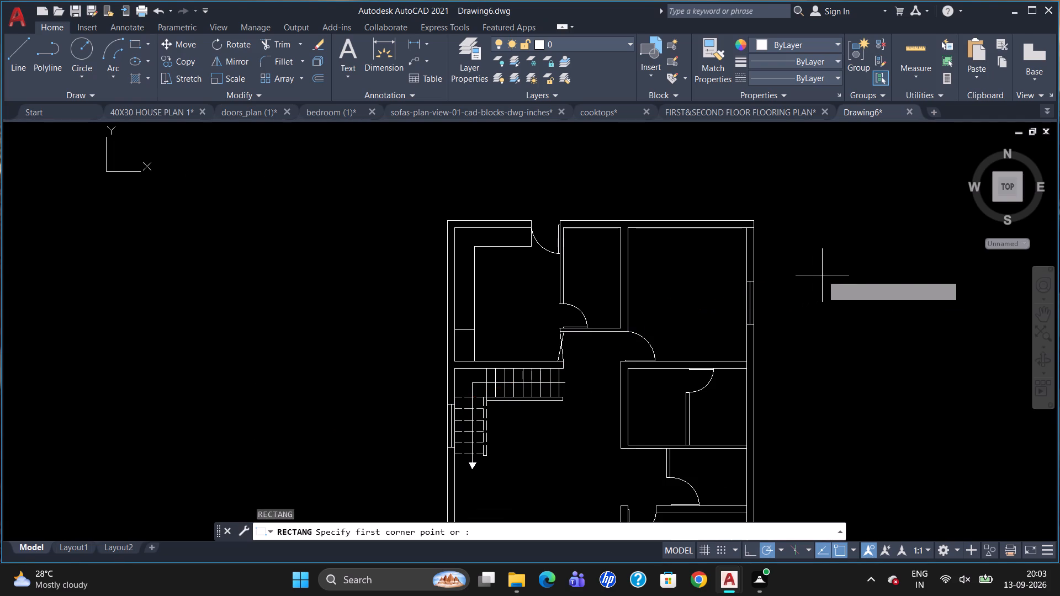
{"action": "left_click", "coordinate": [822, 274]}
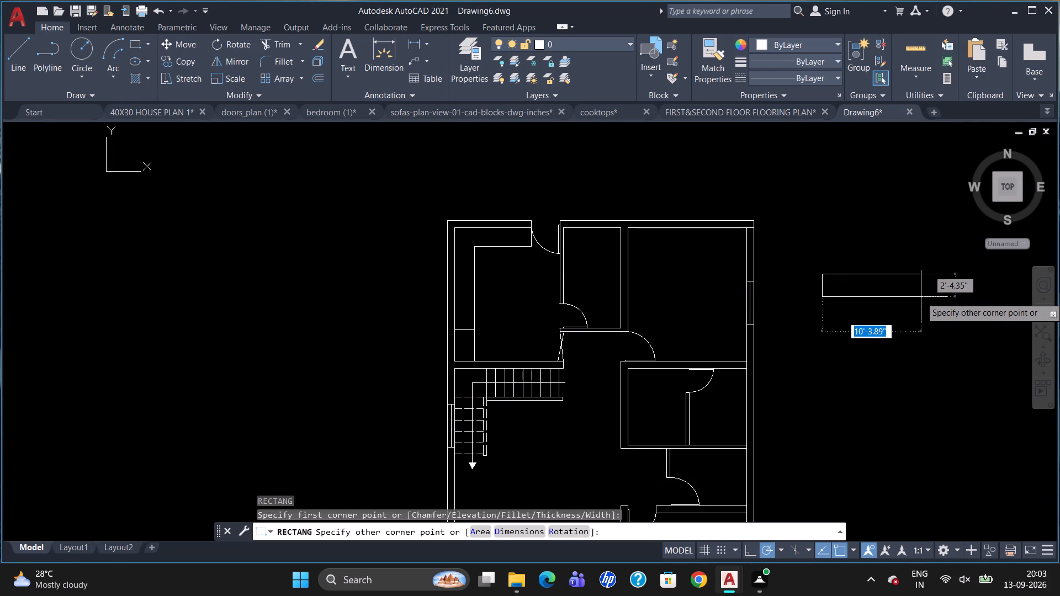
{"action": "type", "text": "34"}
{"action": "key", "text": "Tab"}
{"action": "key", "text": "9"}
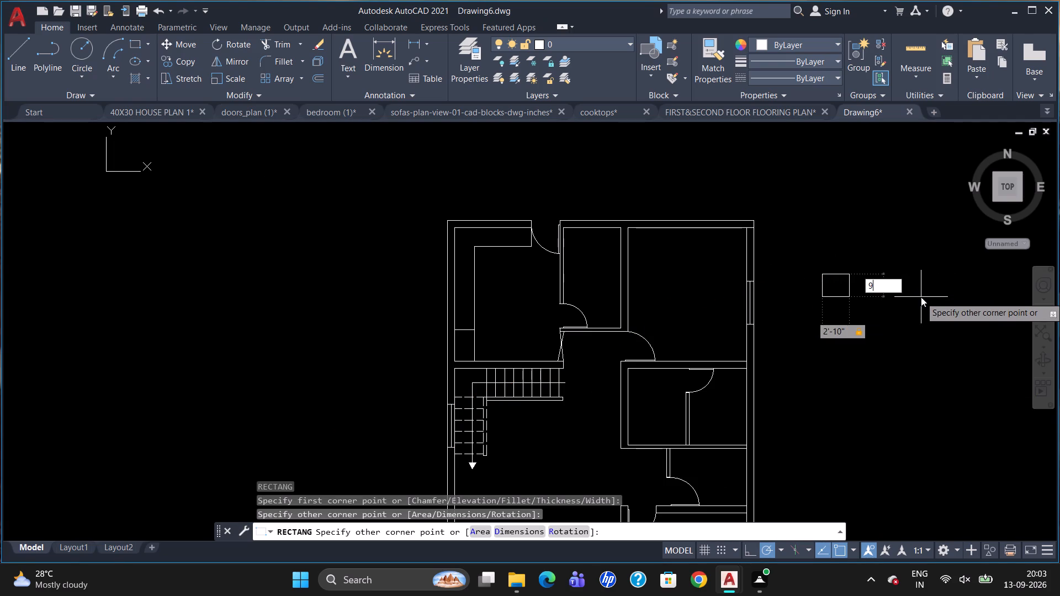
{"action": "key", "text": "Return"}
Draw a lengthwise centre line between the short sides of the 34" rectangle and group the two objects.
{"action": "key", "text": "l"}
{"action": "key", "text": "Return"}
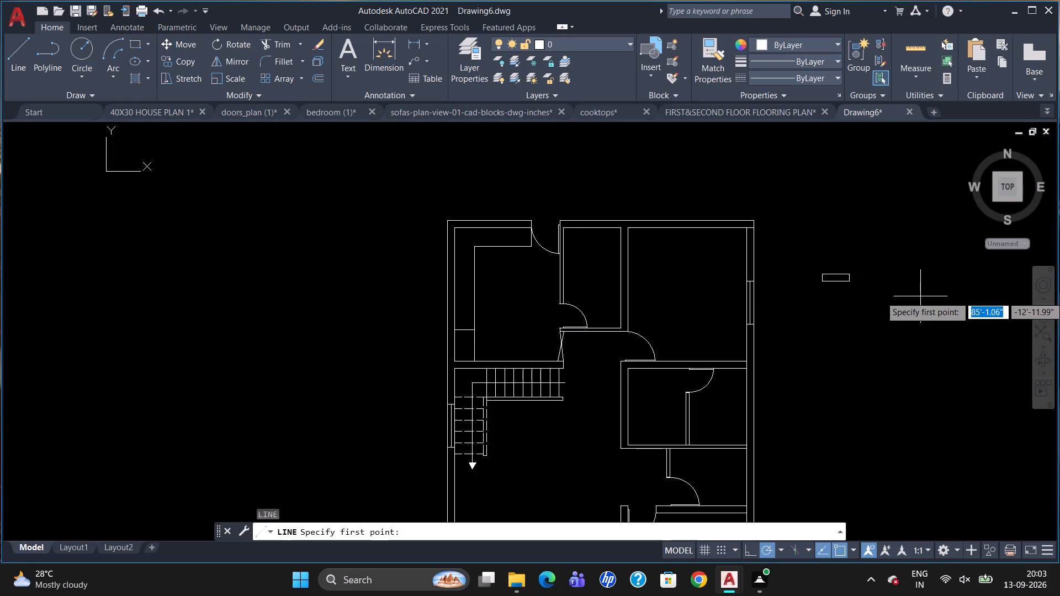
{"action": "scroll", "coordinate": [867, 279], "scroll_direction": "up", "scroll_amount": 3}
{"action": "left_click", "coordinate": [683, 274]}
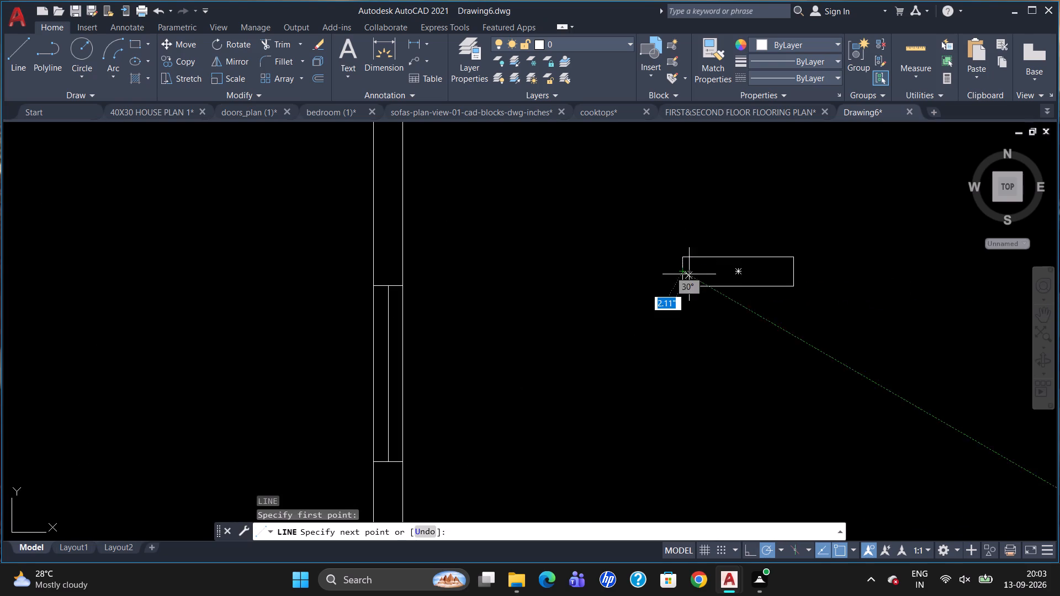
{"action": "left_click", "coordinate": [797, 270]}
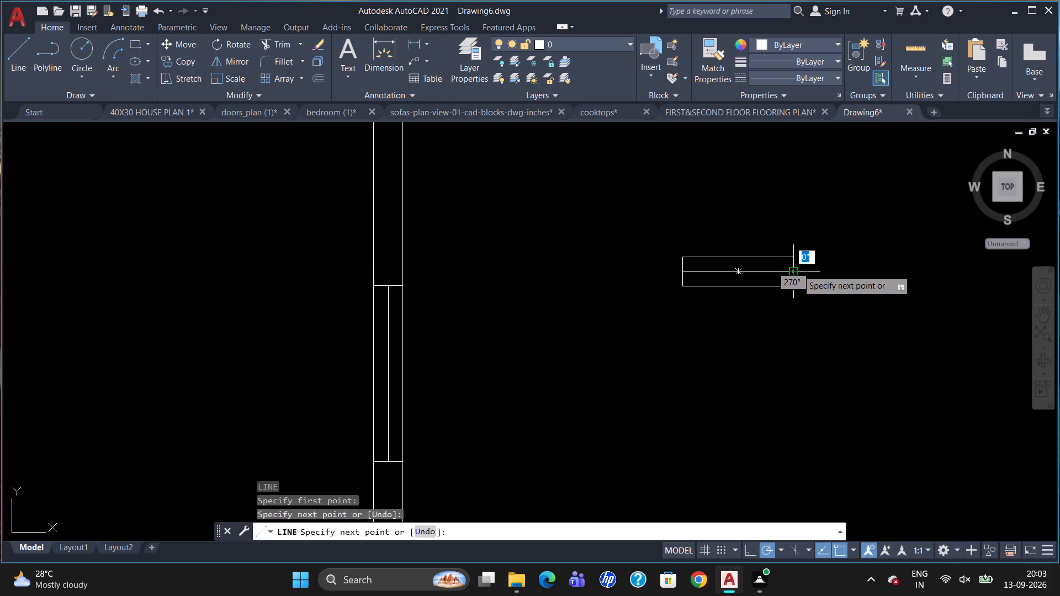
{"action": "key", "text": "Escape"}
{"action": "left_click_drag", "start_coordinate": [782, 211], "coordinate": [727, 333]}
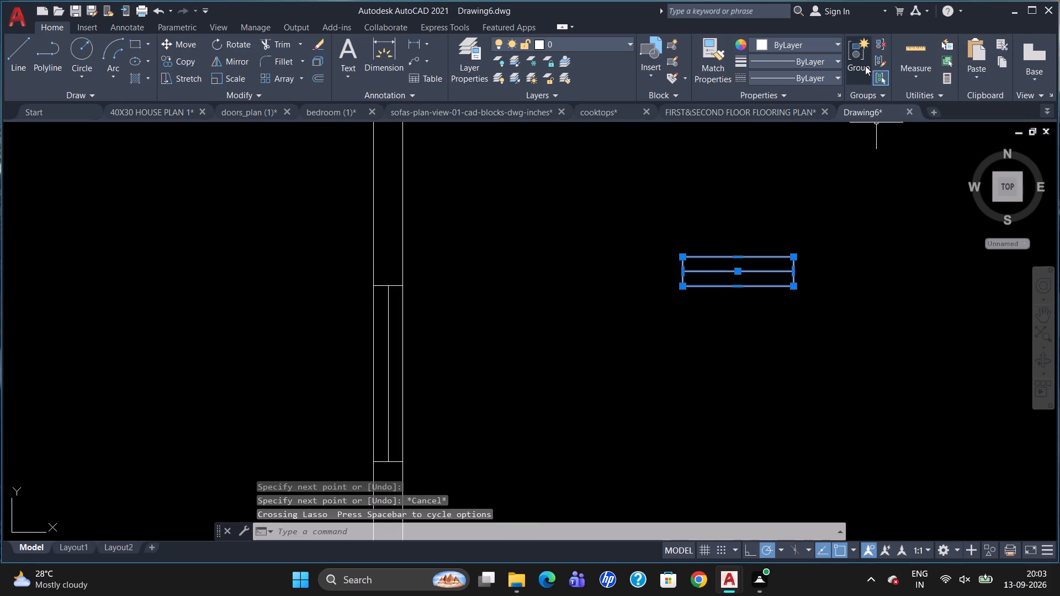
{"action": "left_click", "coordinate": [865, 66]}
Move the grouped 34" window by its east end's midpoint into the kitchen's north wall, west of the door.
{"action": "left_click", "coordinate": [792, 273]}
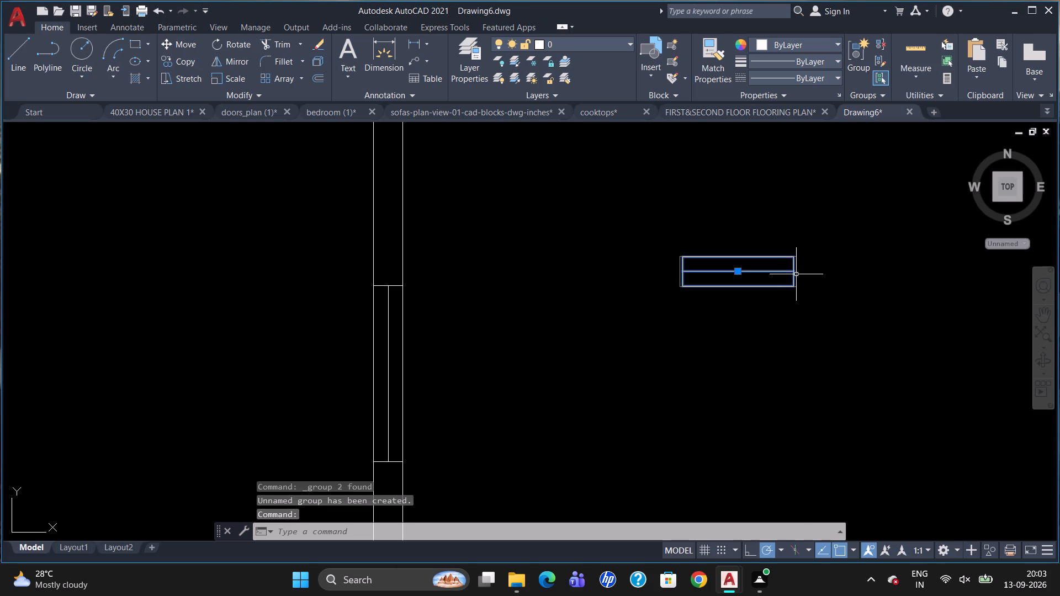
{"action": "key", "text": "m"}
{"action": "key", "text": "Return"}
{"action": "left_click", "coordinate": [796, 274]}
{"action": "scroll", "coordinate": [738, 307], "scroll_direction": "down", "scroll_amount": 3}
{"action": "scroll", "coordinate": [379, 238], "scroll_direction": "up", "scroll_amount": 5}
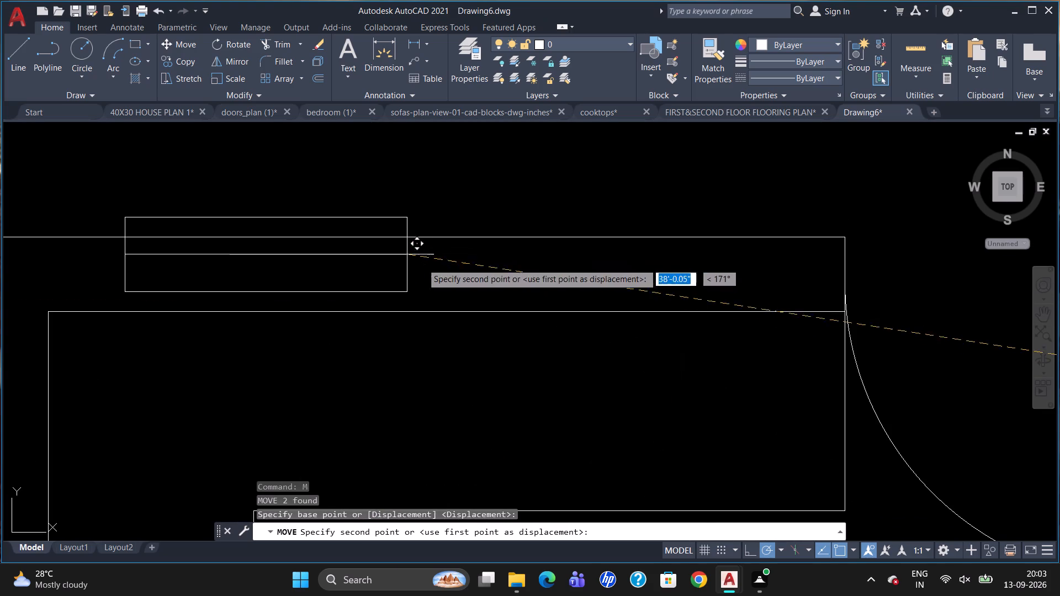
{"action": "left_click", "coordinate": [504, 275]}
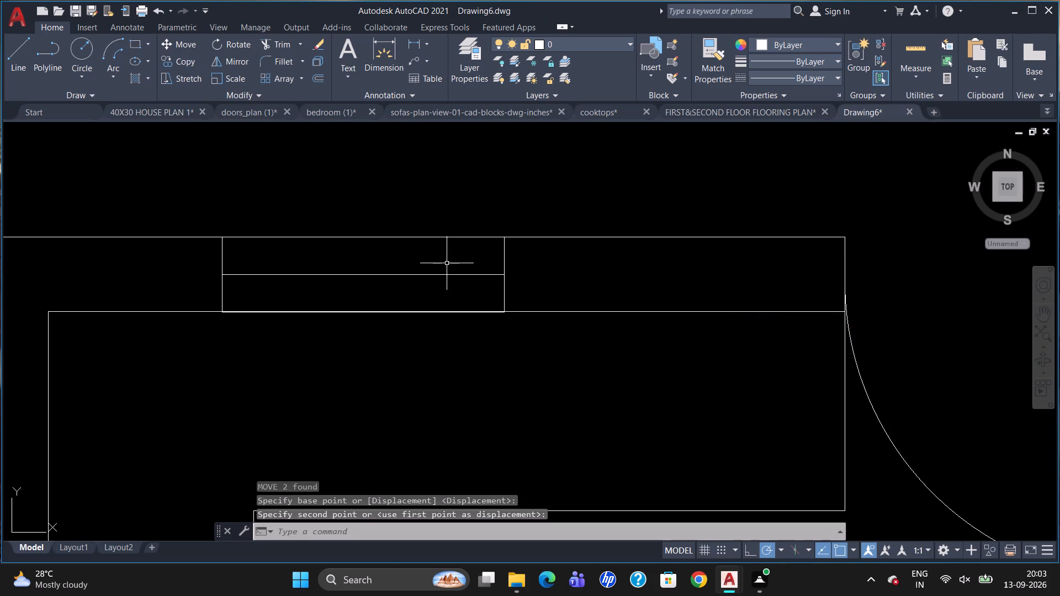
Copy the grouped 34" window from the kitchen's north wall into the north wall of the narrow room east of the door.
{"action": "left_click", "coordinate": [449, 275]}
{"action": "scroll", "coordinate": [396, 265], "scroll_direction": "down", "scroll_amount": 2}
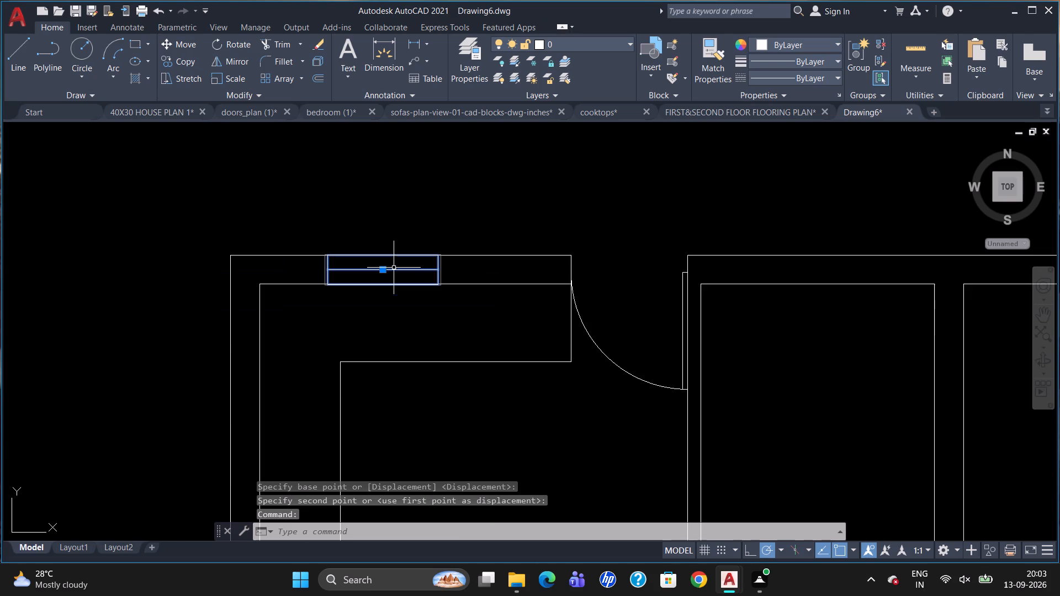
{"action": "type", "text": "CO"}
{"action": "key", "text": "Return"}
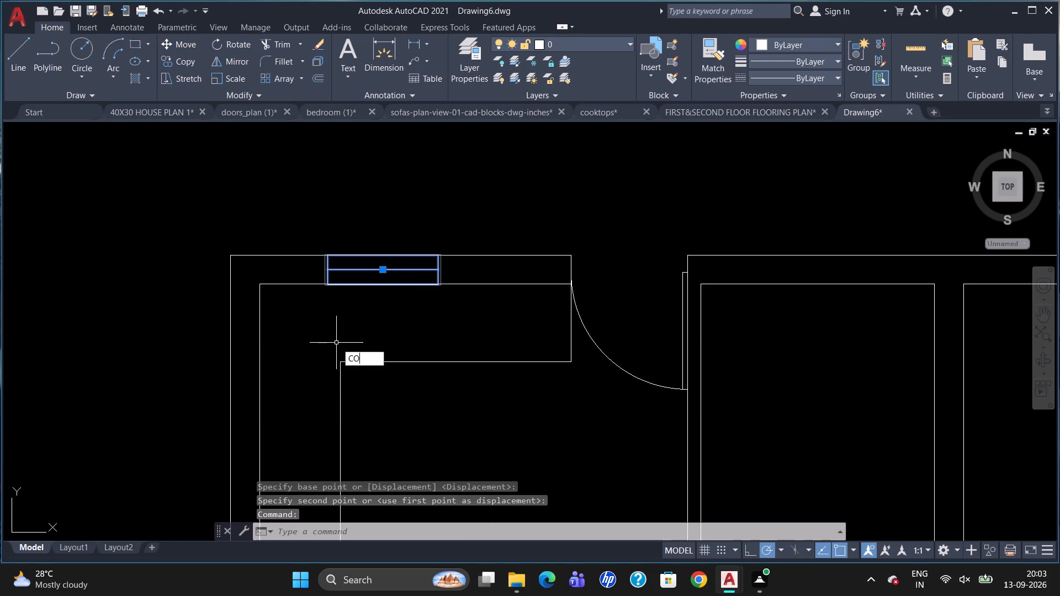
{"action": "left_click", "coordinate": [434, 283]}
{"action": "scroll", "coordinate": [430, 301], "scroll_direction": "down", "scroll_amount": 2}
{"action": "scroll", "coordinate": [637, 297], "scroll_direction": "up", "scroll_amount": 1}
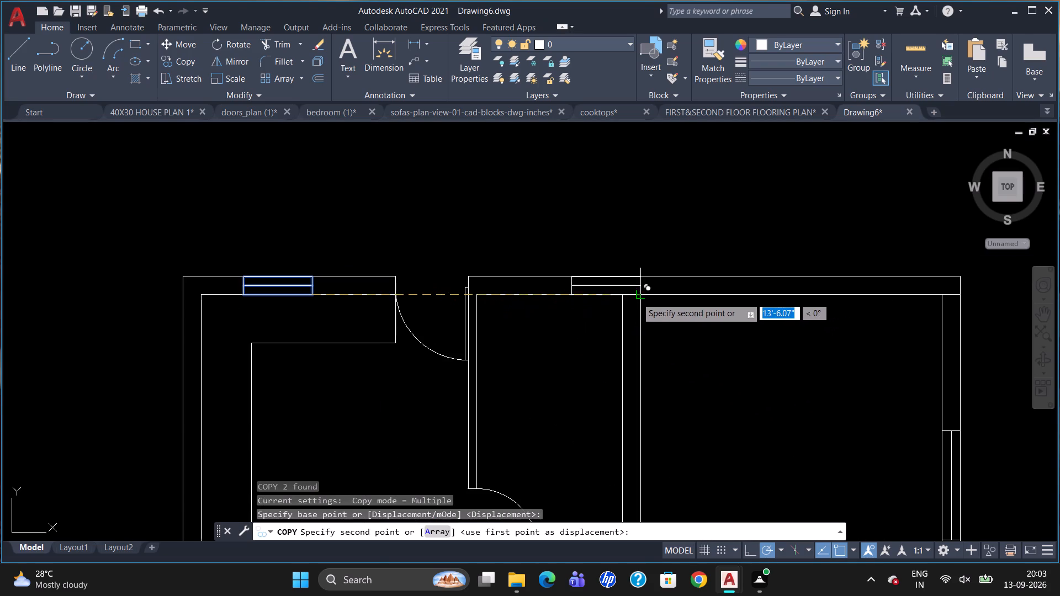
{"action": "scroll", "coordinate": [588, 294], "scroll_direction": "up", "scroll_amount": 2}
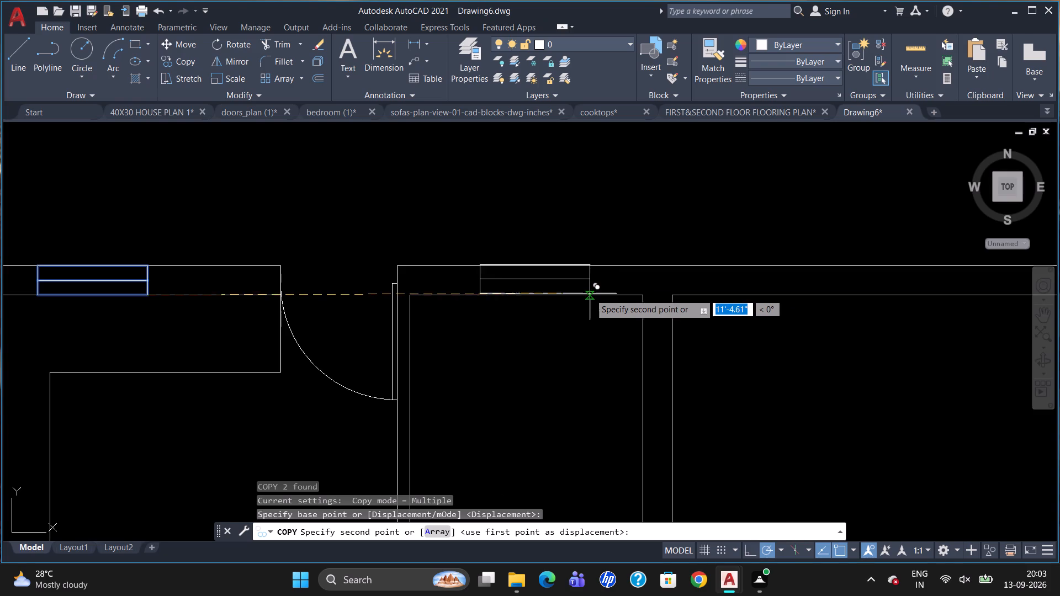
{"action": "scroll", "coordinate": [590, 294], "scroll_direction": "up", "scroll_amount": 2}
{"action": "left_click", "coordinate": [589, 295]}
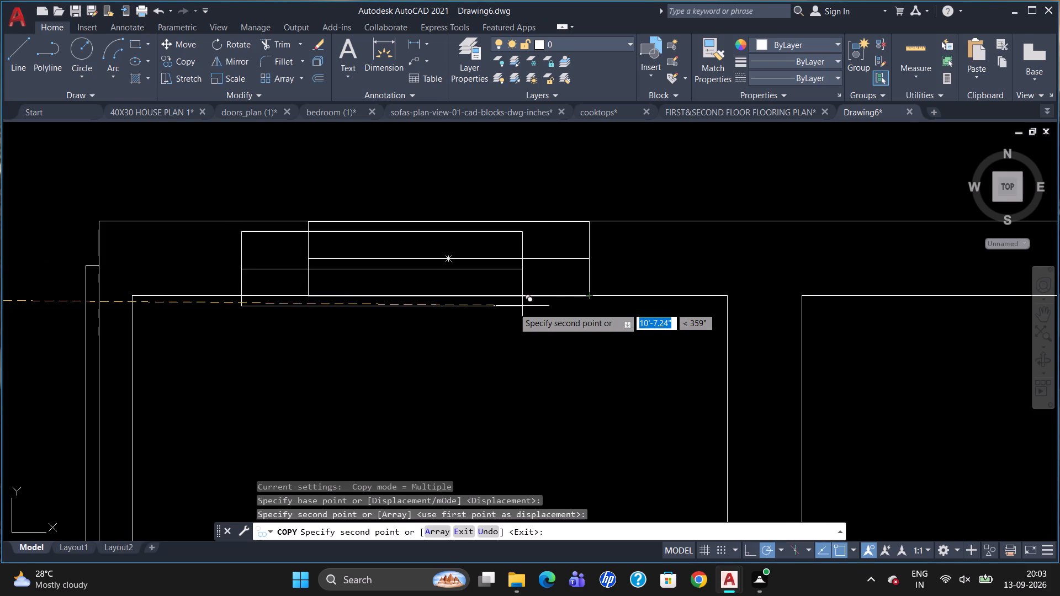
Place another copy of the 34" window in the empty space east of the plan and finish copying.
{"action": "scroll", "coordinate": [512, 309], "scroll_direction": "down", "scroll_amount": 3}
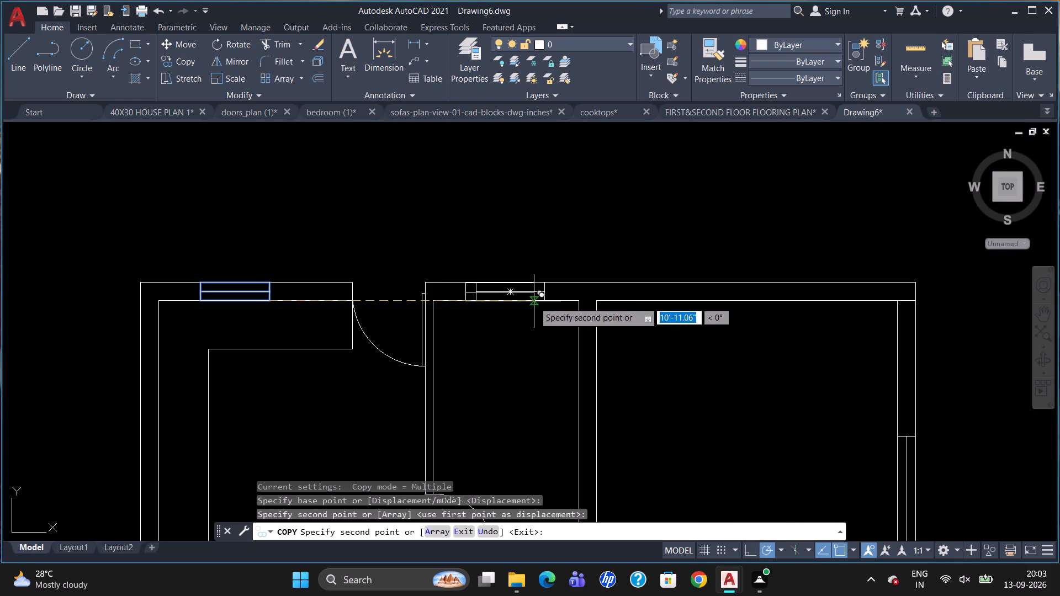
{"action": "scroll", "coordinate": [767, 314], "scroll_direction": "down", "scroll_amount": 2}
{"action": "scroll", "coordinate": [667, 277], "scroll_direction": "down", "scroll_amount": 1}
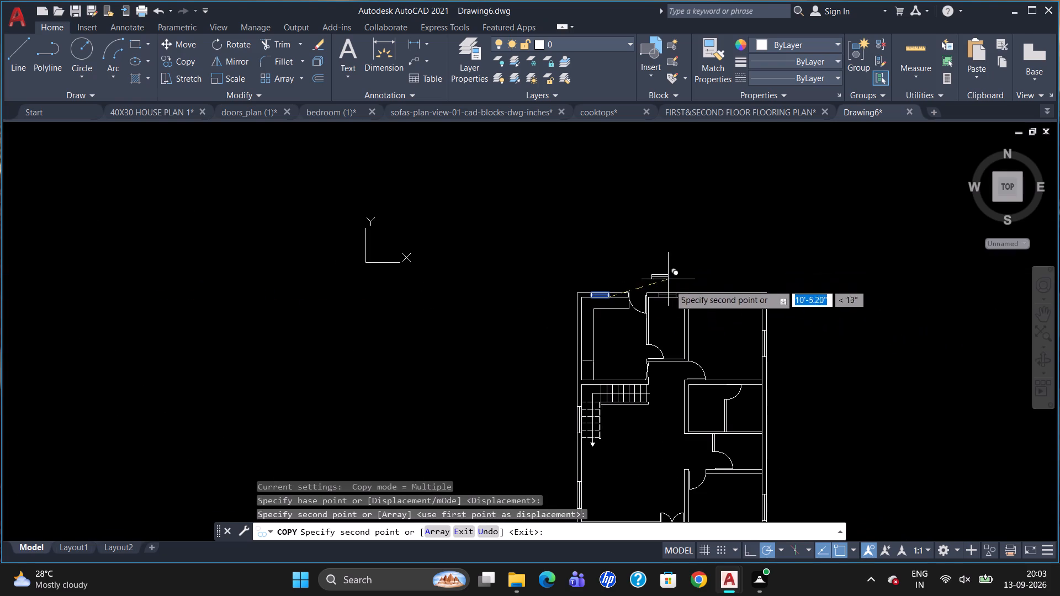
{"action": "scroll", "coordinate": [708, 310], "scroll_direction": "down", "scroll_amount": 2}
{"action": "scroll", "coordinate": [708, 481], "scroll_direction": "up", "scroll_amount": 2}
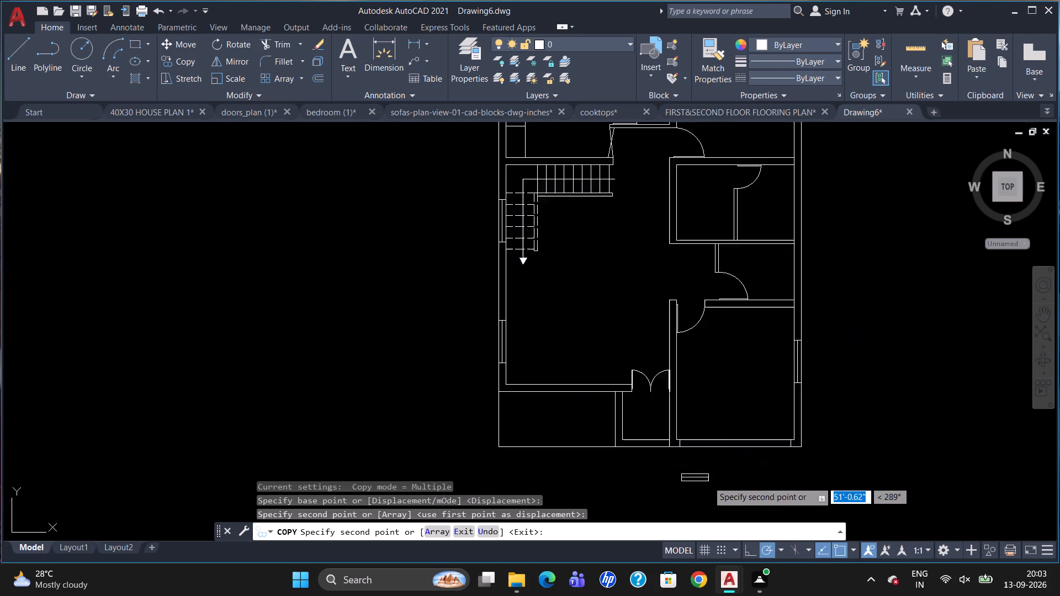
{"action": "scroll", "coordinate": [708, 481], "scroll_direction": "up", "scroll_amount": 2}
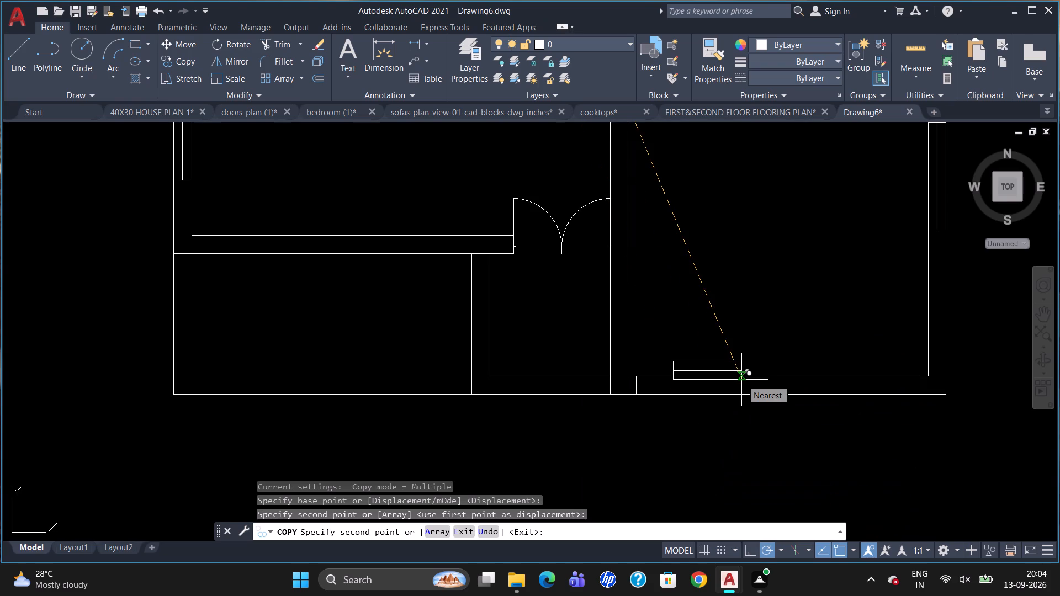
{"action": "scroll", "coordinate": [711, 370], "scroll_direction": "down", "scroll_amount": 2}
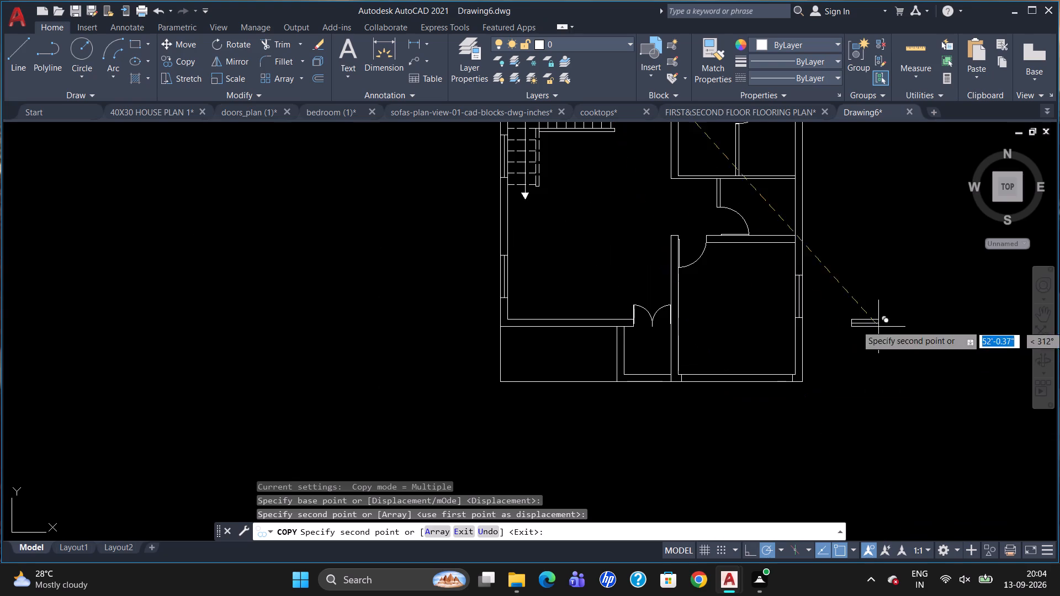
{"action": "left_click", "coordinate": [856, 227]}
{"action": "key", "text": "Escape"}
Rotate the loose 34" window copy by 270° about its southeast corner so it stands vertical.
{"action": "left_click", "coordinate": [857, 225]}
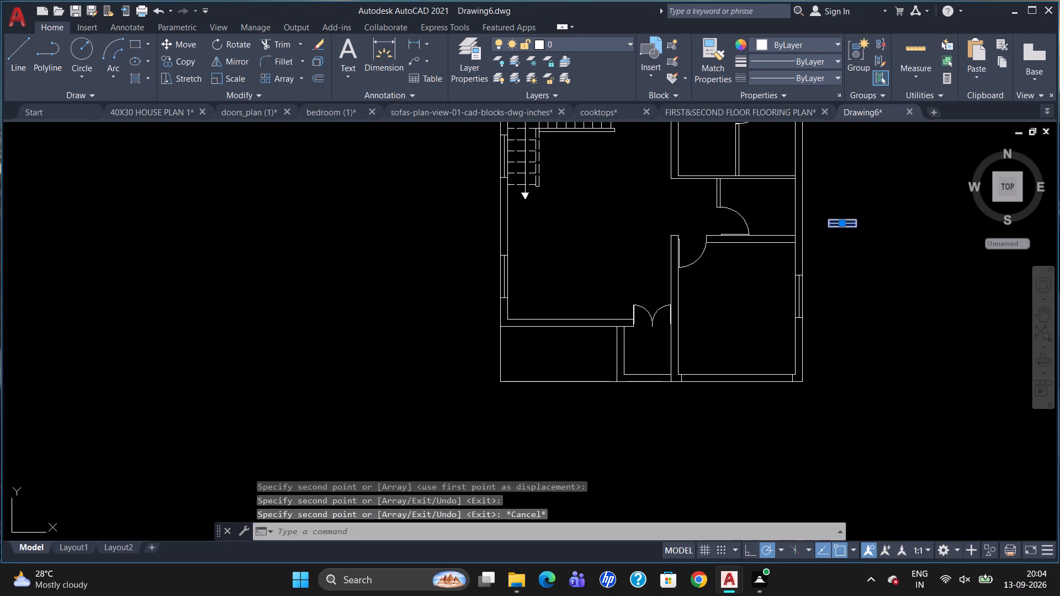
{"action": "type", "text": "RO"}
{"action": "key", "text": "Return"}
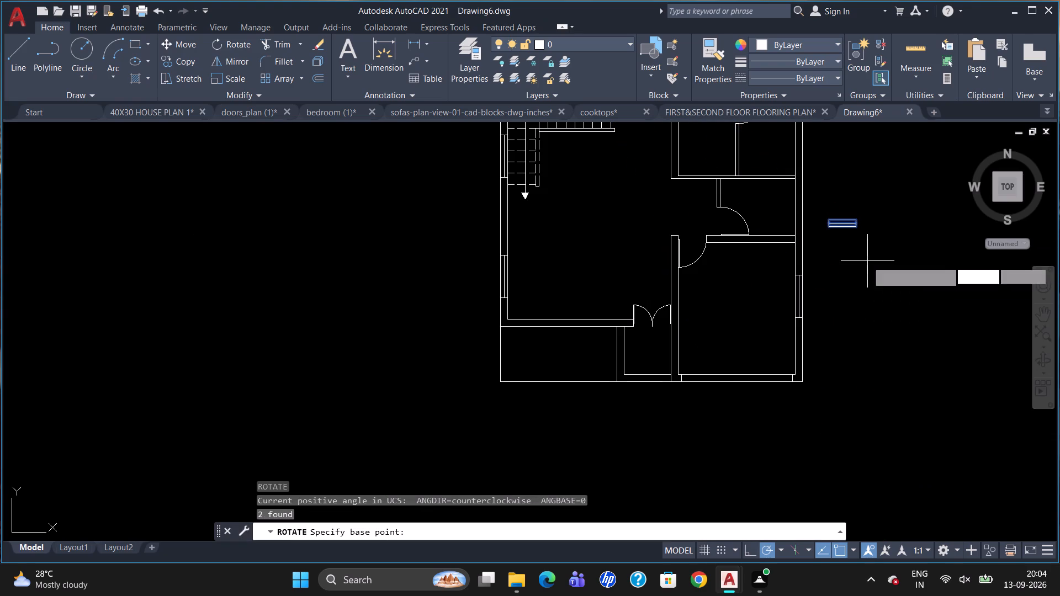
{"action": "left_click", "coordinate": [856, 232]}
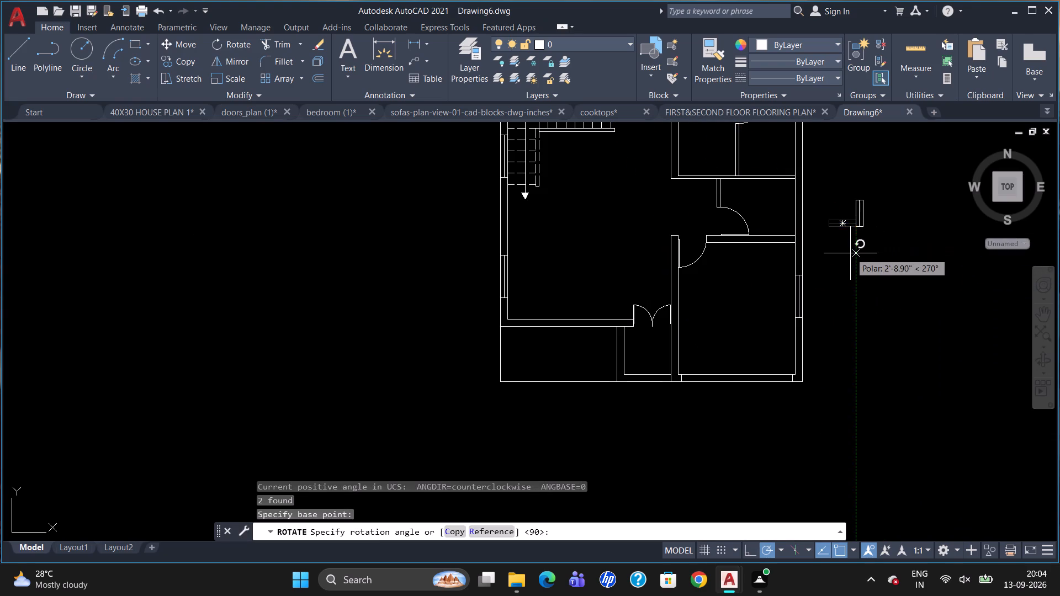
{"action": "left_click", "coordinate": [850, 253]}
Move the vertical 34" window by its northeast corner into the east outer wall of the small room north of the southeast room.
{"action": "left_click", "coordinate": [858, 221]}
{"action": "key", "text": "m"}
{"action": "key", "text": "Return"}
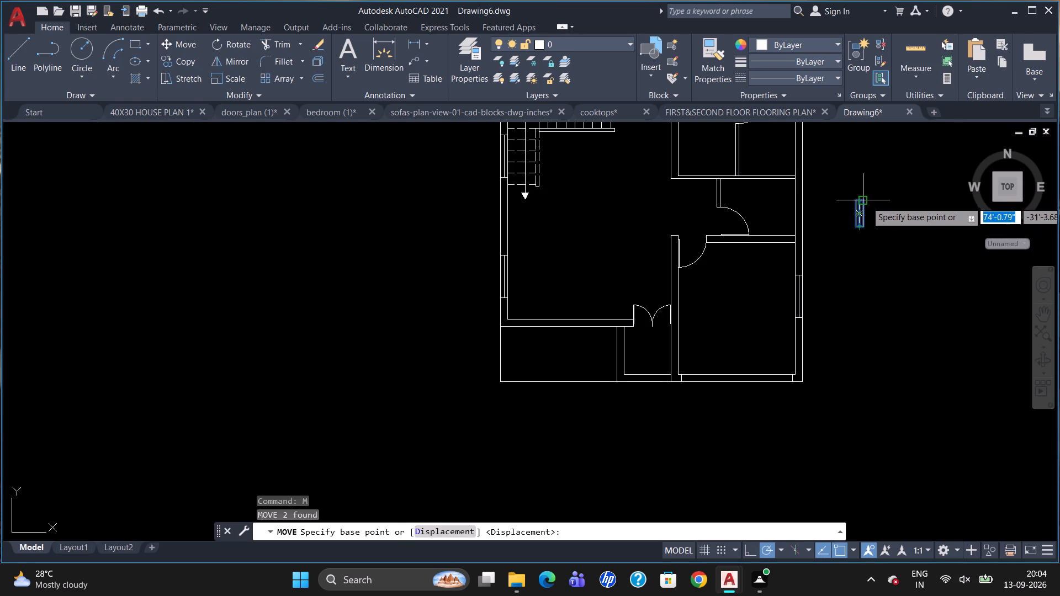
{"action": "left_click", "coordinate": [866, 201]}
{"action": "scroll", "coordinate": [805, 198], "scroll_direction": "up", "scroll_amount": 2}
{"action": "left_click", "coordinate": [798, 198]}
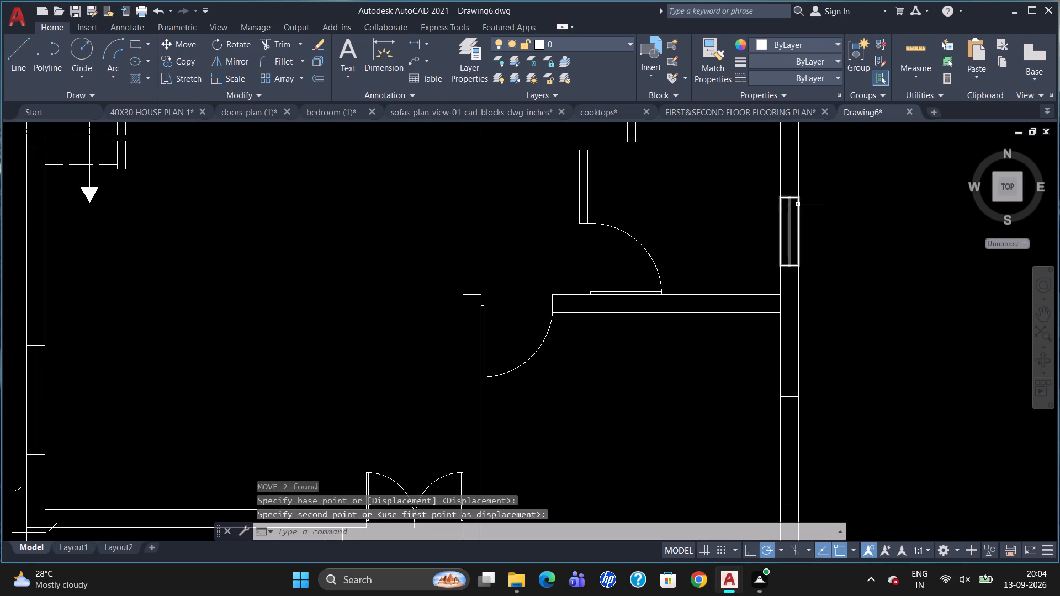
Copy the vertical 34" window straight north along the east outer wall into the partitioned room above and finish copying.
{"action": "left_click", "coordinate": [798, 204]}
{"action": "scroll", "coordinate": [805, 248], "scroll_direction": "down", "scroll_amount": 2}
{"action": "scroll", "coordinate": [828, 129], "scroll_direction": "up", "scroll_amount": 2}
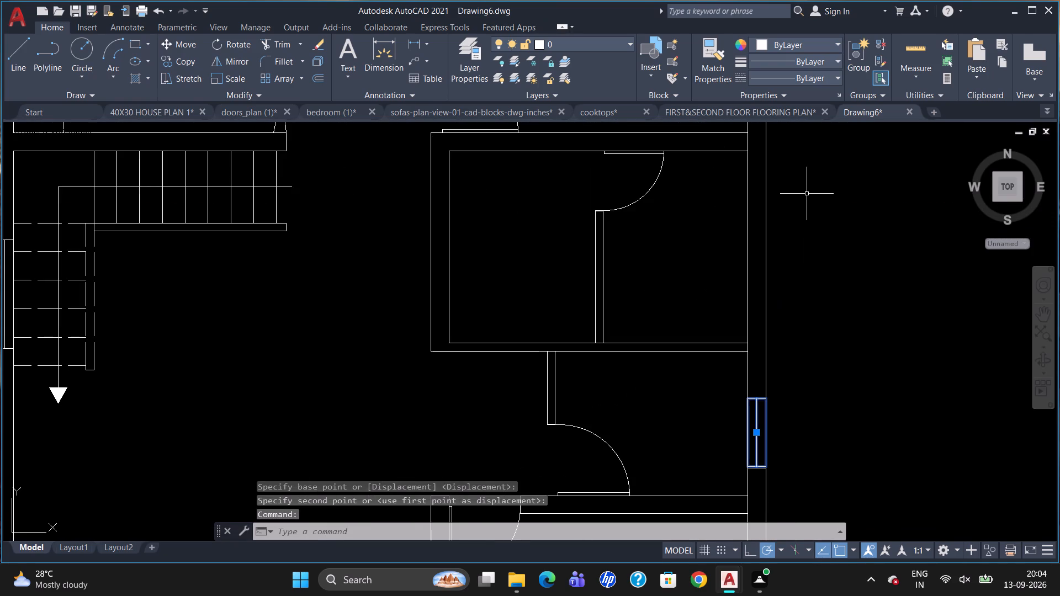
{"action": "type", "text": "CO"}
{"action": "key", "text": "Return"}
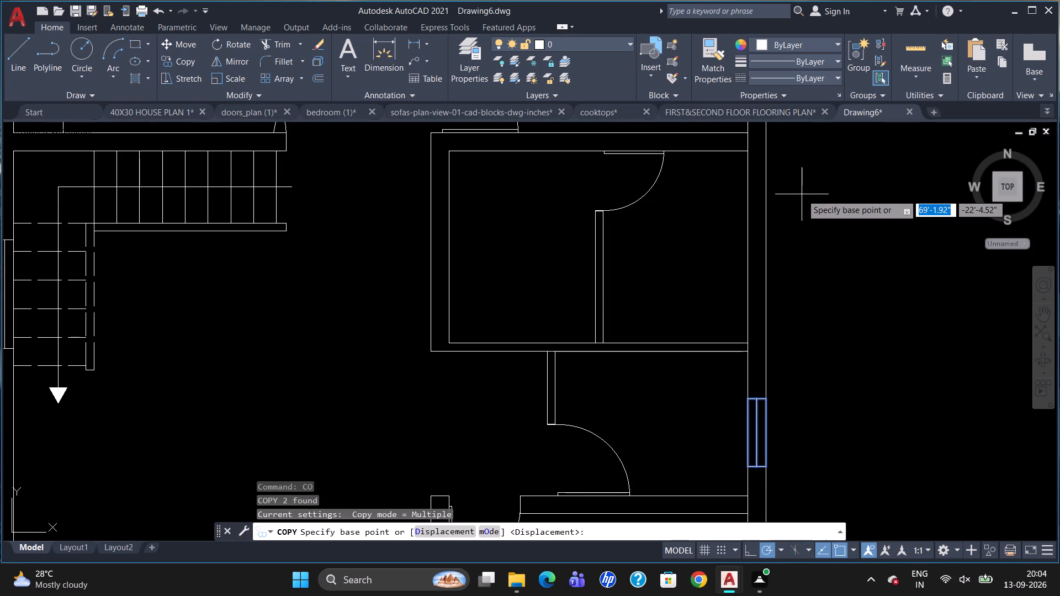
{"action": "left_click", "coordinate": [765, 400]}
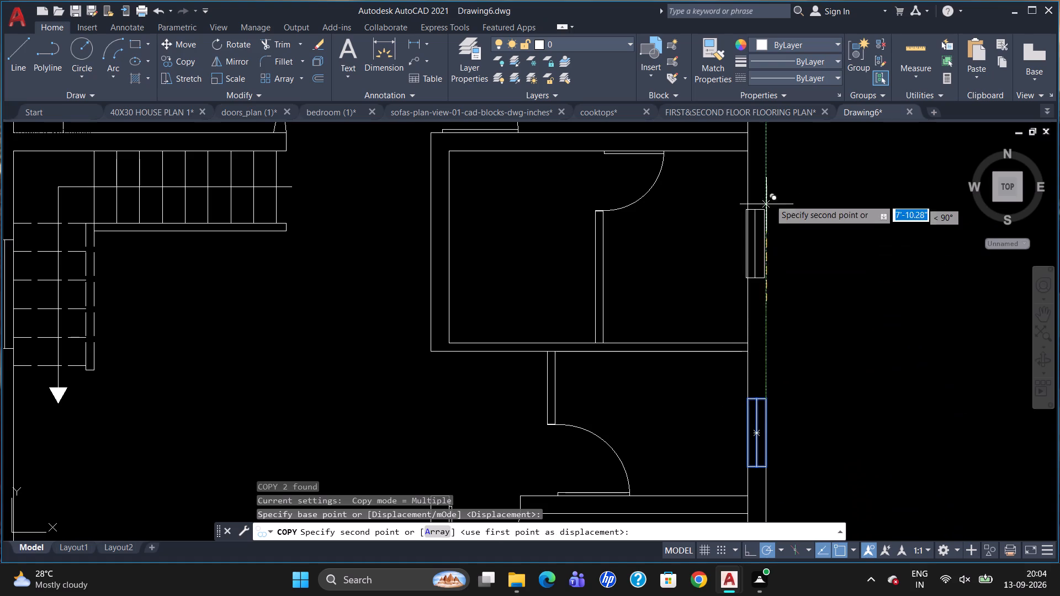
{"action": "left_click", "coordinate": [765, 195]}
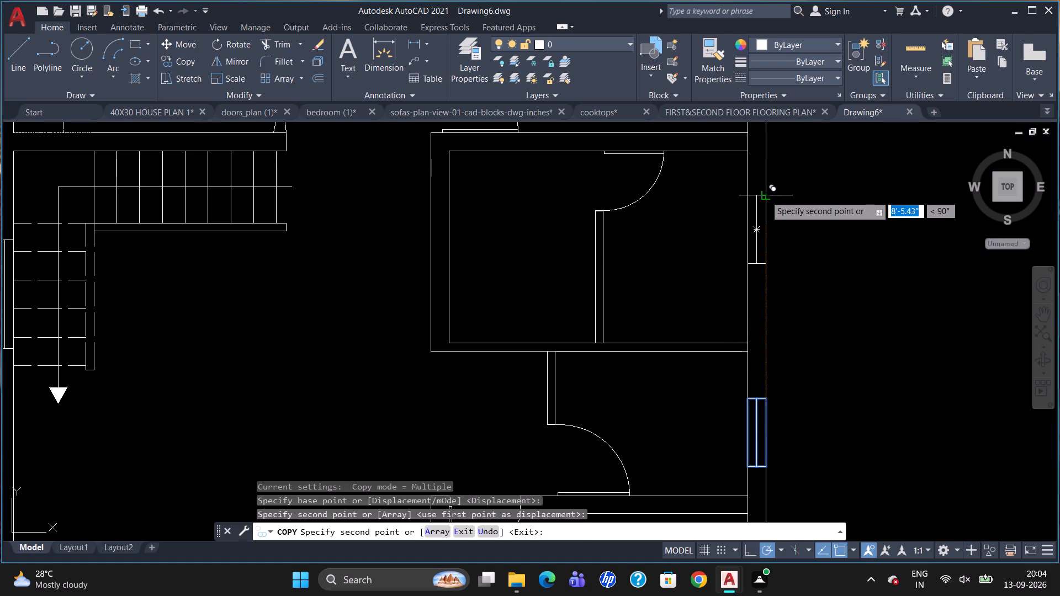
{"action": "key", "text": "Escape"}
Draw a horizontal rectangle 18" long and 9" wide in the empty space east of the plan.
{"action": "scroll", "coordinate": [773, 288], "scroll_direction": "down", "scroll_amount": 1}
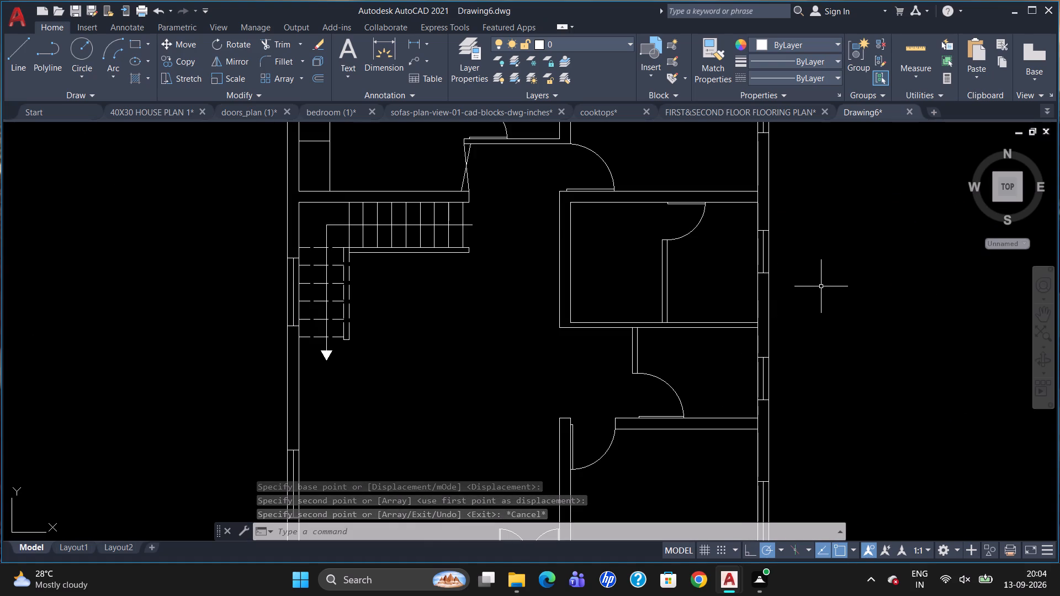
{"action": "type", "text": "REC"}
{"action": "key", "text": "Return"}
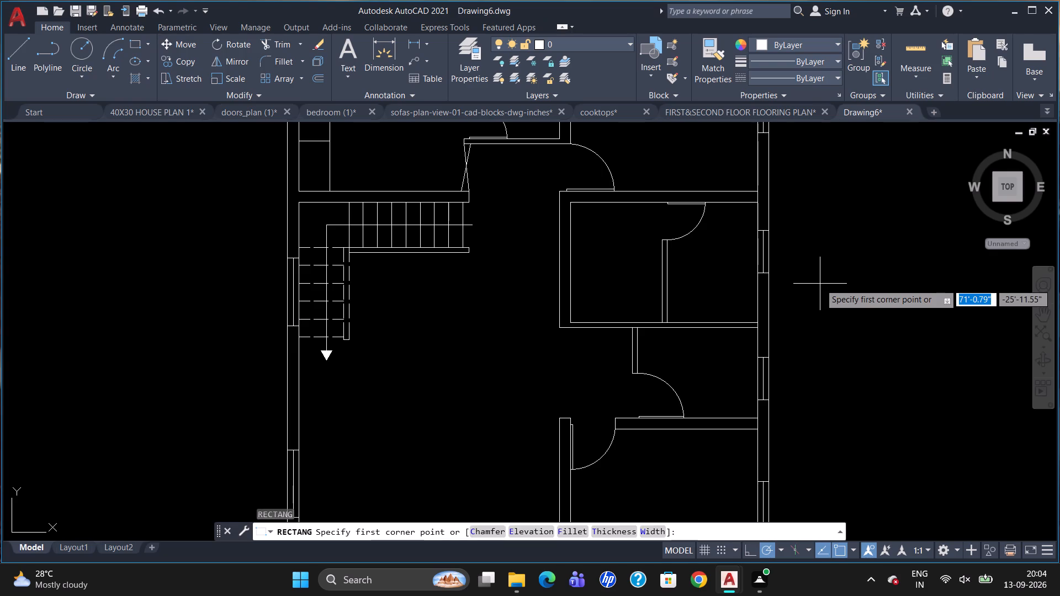
{"action": "left_click", "coordinate": [820, 284]}
{"action": "key", "text": "2"}
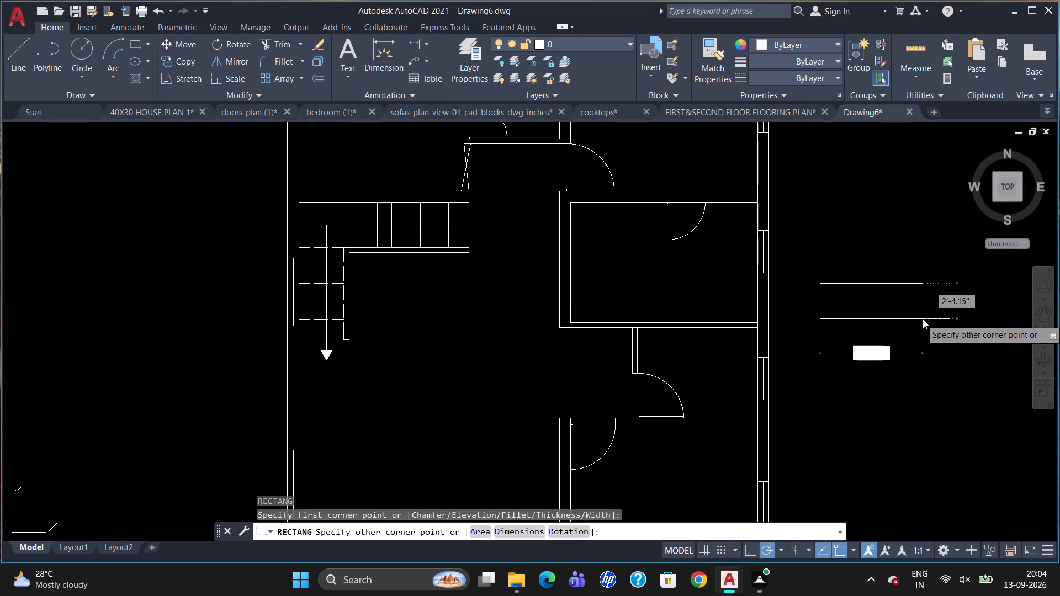
{"action": "key", "text": "BackSpace"}
{"action": "type", "text": "18"}
{"action": "key", "text": "Tab"}
{"action": "key", "text": "9"}
{"action": "key", "text": "Return"}
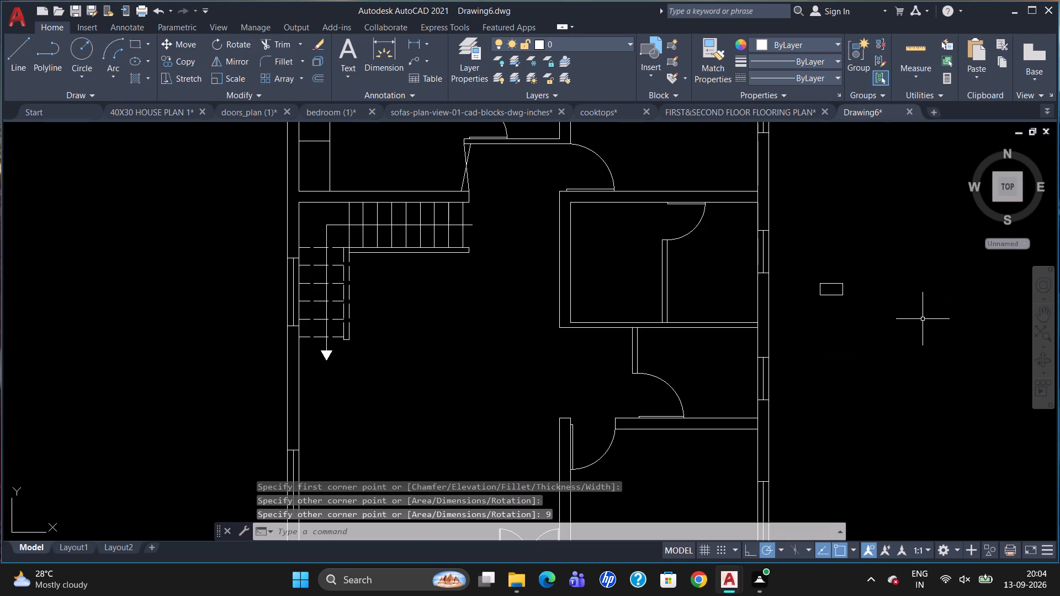
Draw a lengthwise centre line between the short sides of the 18" rectangle and group the two objects.
{"action": "key", "text": "l"}
{"action": "key", "text": "Return"}
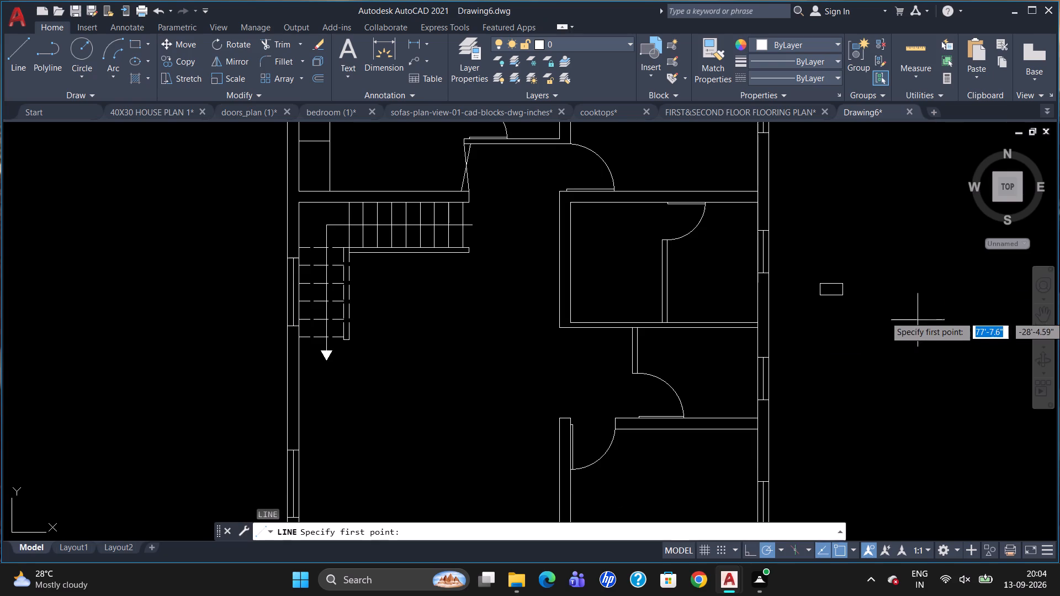
{"action": "scroll", "coordinate": [829, 282], "scroll_direction": "up", "scroll_amount": 2}
{"action": "left_click", "coordinate": [809, 300]}
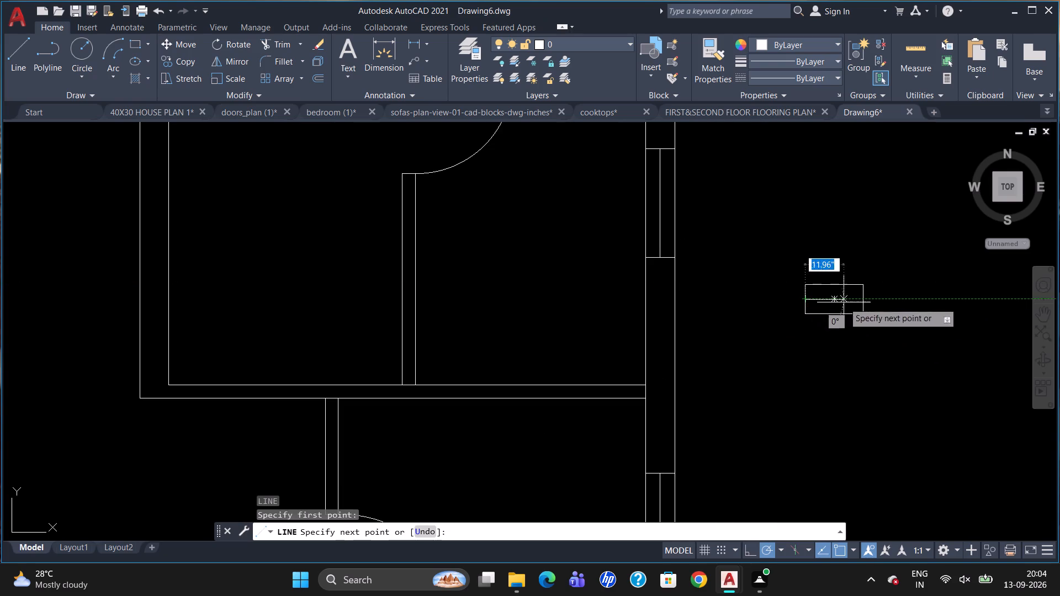
{"action": "left_click", "coordinate": [868, 303]}
{"action": "key", "text": "Escape"}
{"action": "left_click_drag", "start_coordinate": [940, 333], "coordinate": [774, 326]}
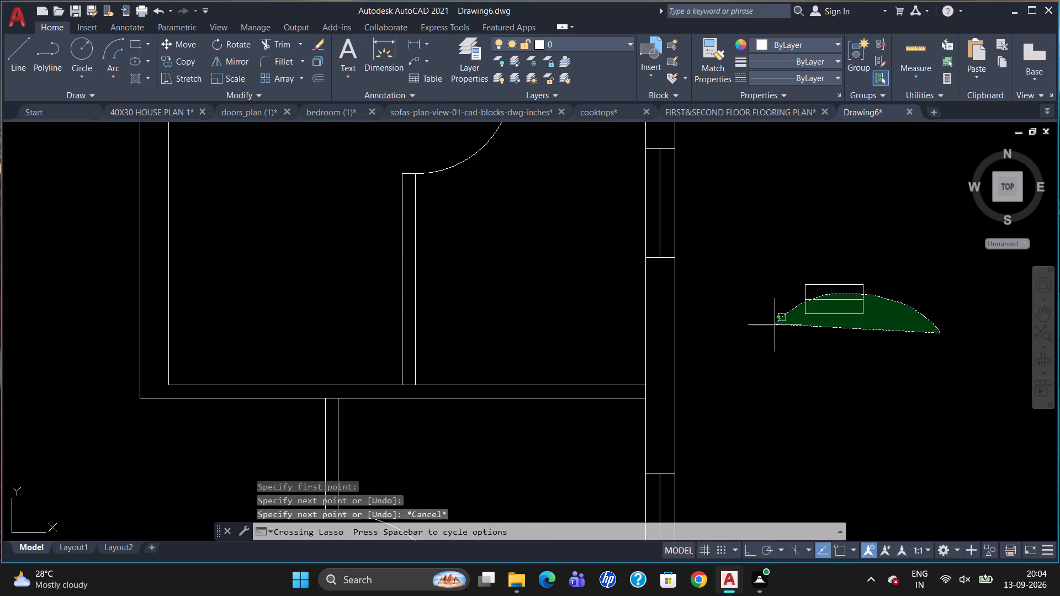
{"action": "left_click_drag", "start_coordinate": [774, 326], "coordinate": [769, 331]}
{"action": "left_click", "coordinate": [855, 58]}
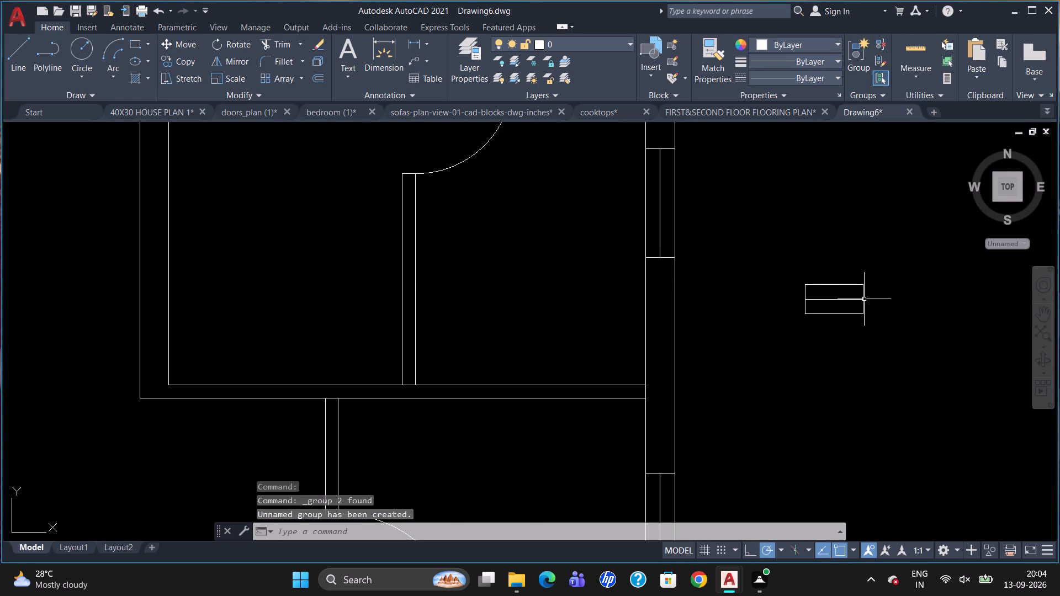
Move the grouped 18" window by its southeast corner into the southeast room's south wall, near the wall's east end.
{"action": "left_click", "coordinate": [862, 301]}
{"action": "key", "text": "m"}
{"action": "key", "text": "Return"}
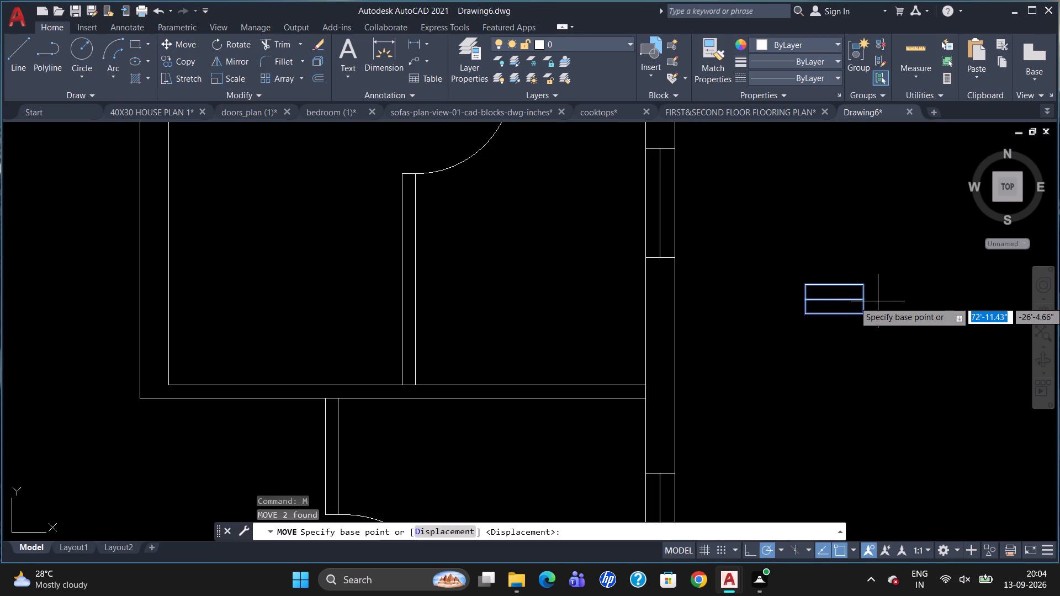
{"action": "left_click", "coordinate": [861, 315]}
{"action": "scroll", "coordinate": [841, 327], "scroll_direction": "down", "scroll_amount": 2}
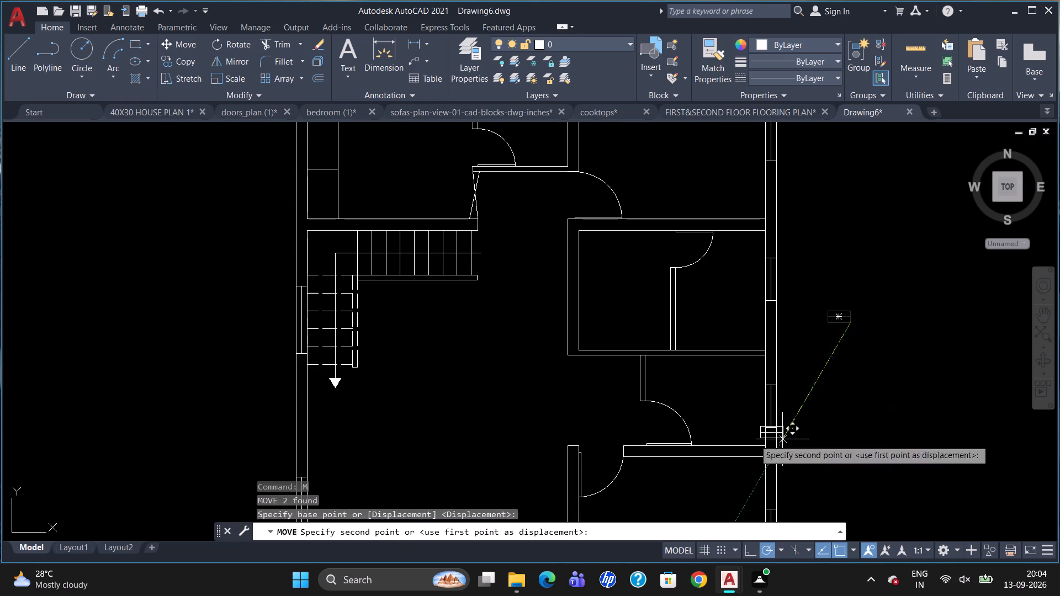
{"action": "scroll", "coordinate": [777, 327], "scroll_direction": "down", "scroll_amount": 2}
{"action": "scroll", "coordinate": [767, 476], "scroll_direction": "up", "scroll_amount": 3}
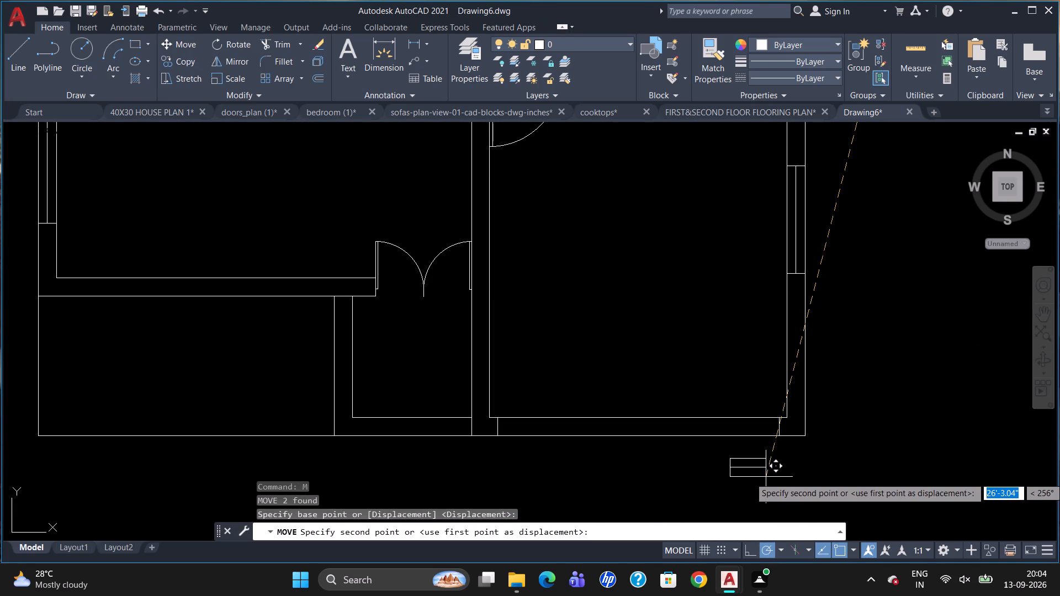
{"action": "scroll", "coordinate": [766, 476], "scroll_direction": "up", "scroll_amount": 2}
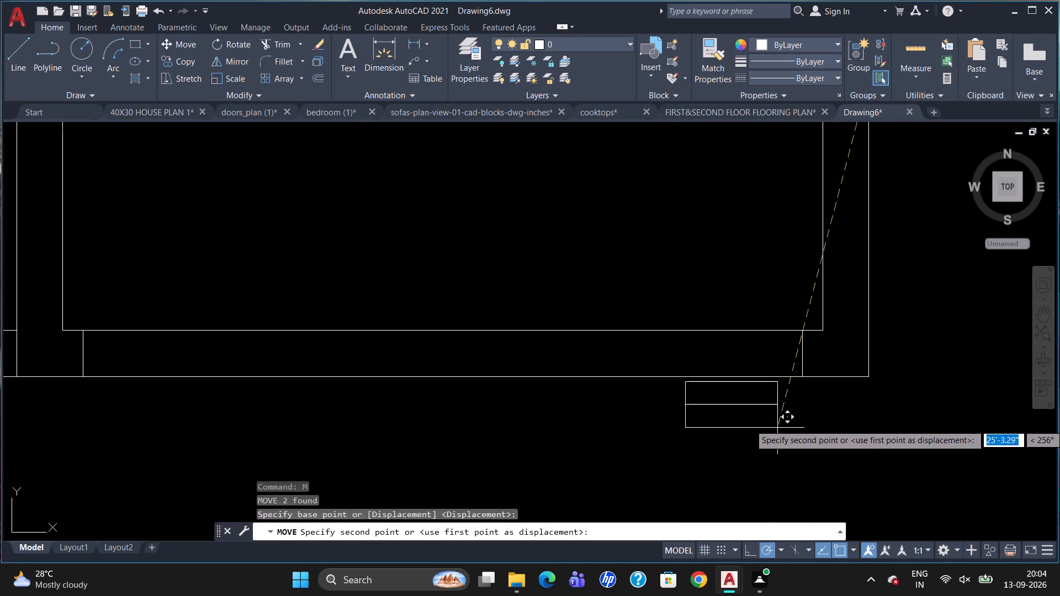
{"action": "scroll", "coordinate": [777, 422], "scroll_direction": "up", "scroll_amount": 2}
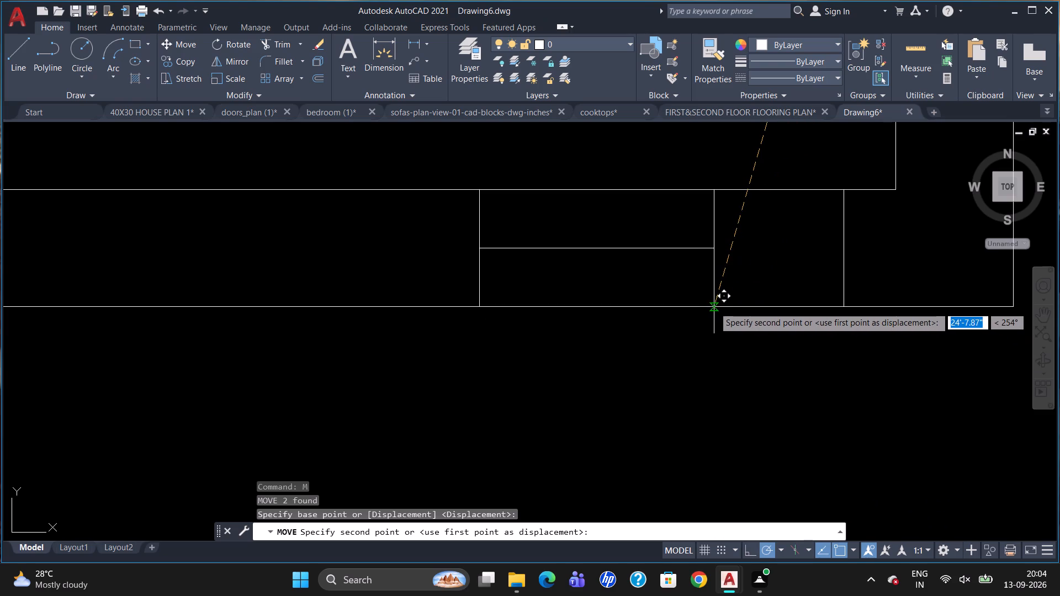
{"action": "left_click", "coordinate": [714, 306]}
Move the 18" window east within the southeast room's south wall so its southeast corner meets the vertical mark near the east end.
{"action": "scroll", "coordinate": [778, 330], "scroll_direction": "down", "scroll_amount": 3}
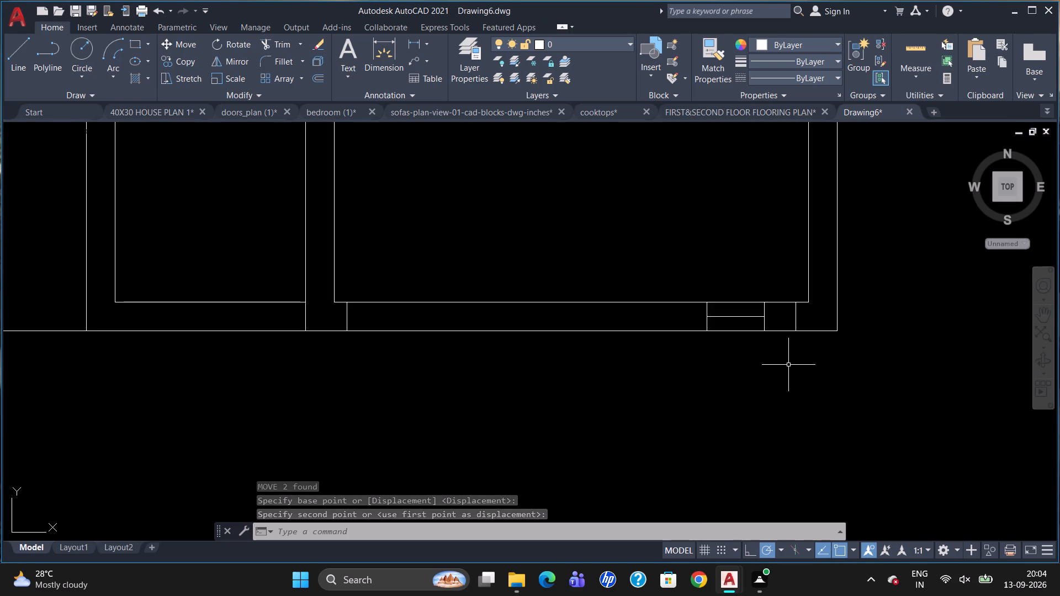
{"action": "left_click", "coordinate": [766, 317]}
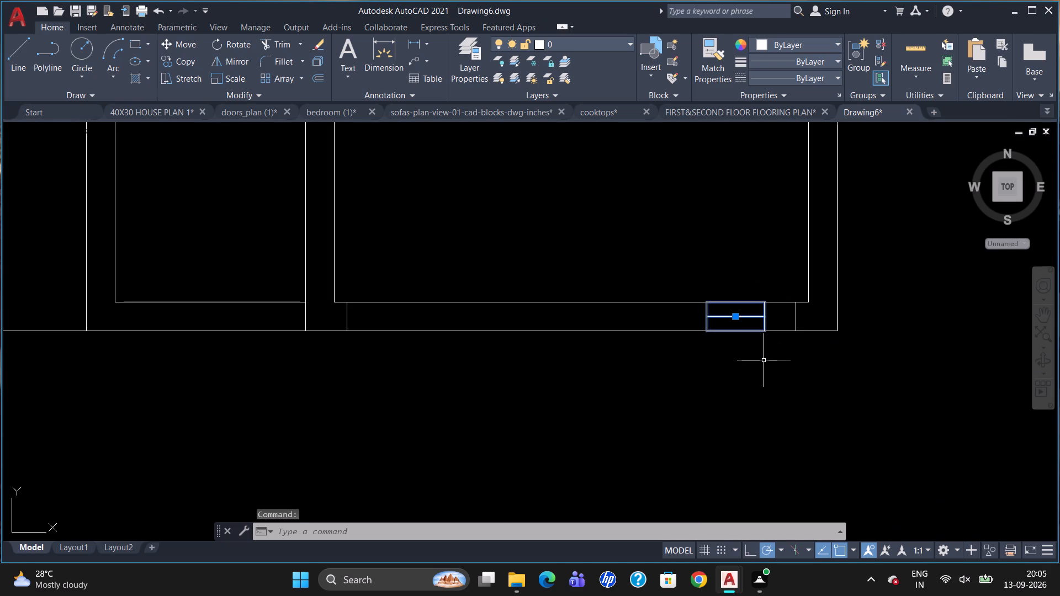
{"action": "key", "text": "m"}
{"action": "key", "text": "Return"}
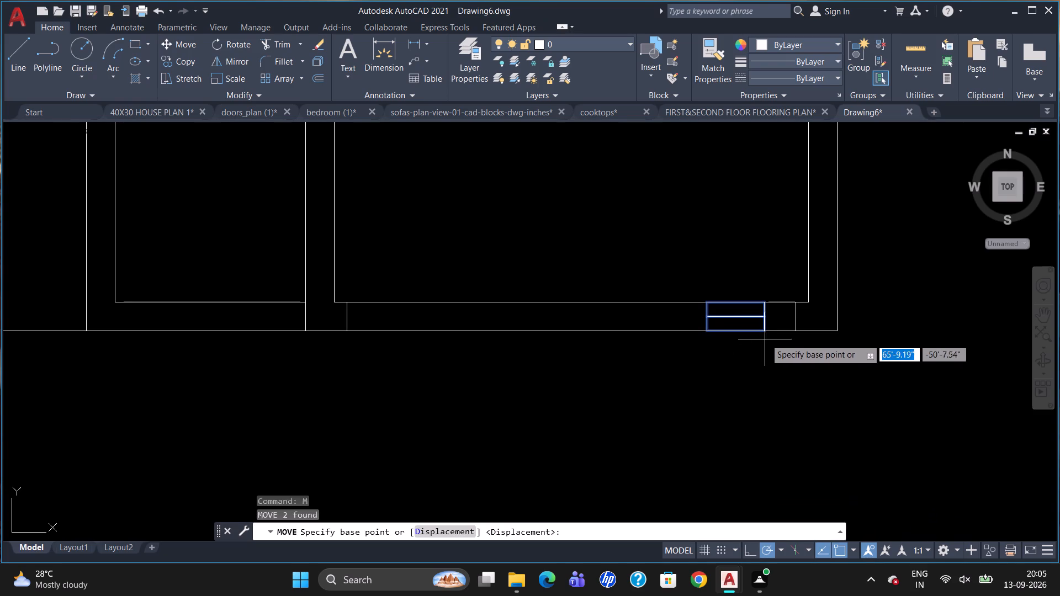
{"action": "left_click", "coordinate": [765, 333]}
{"action": "left_click", "coordinate": [794, 329]}
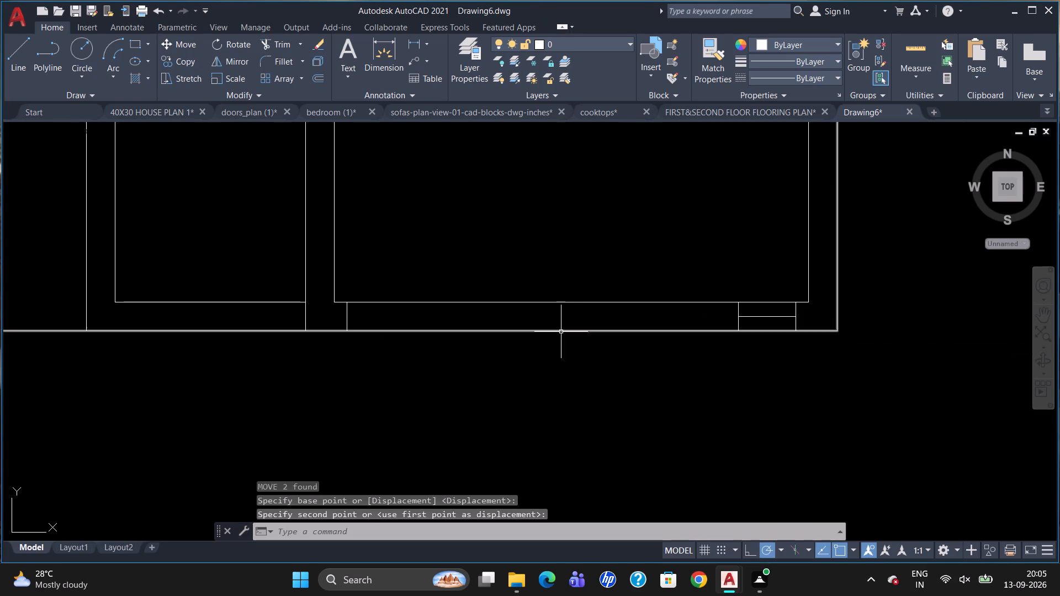
Copy the 18" window by its southwest corner to the vertical mark near the west end of the southeast room's south wall.
{"action": "left_click", "coordinate": [739, 317]}
{"action": "type", "text": "CO"}
{"action": "key", "text": "Return"}
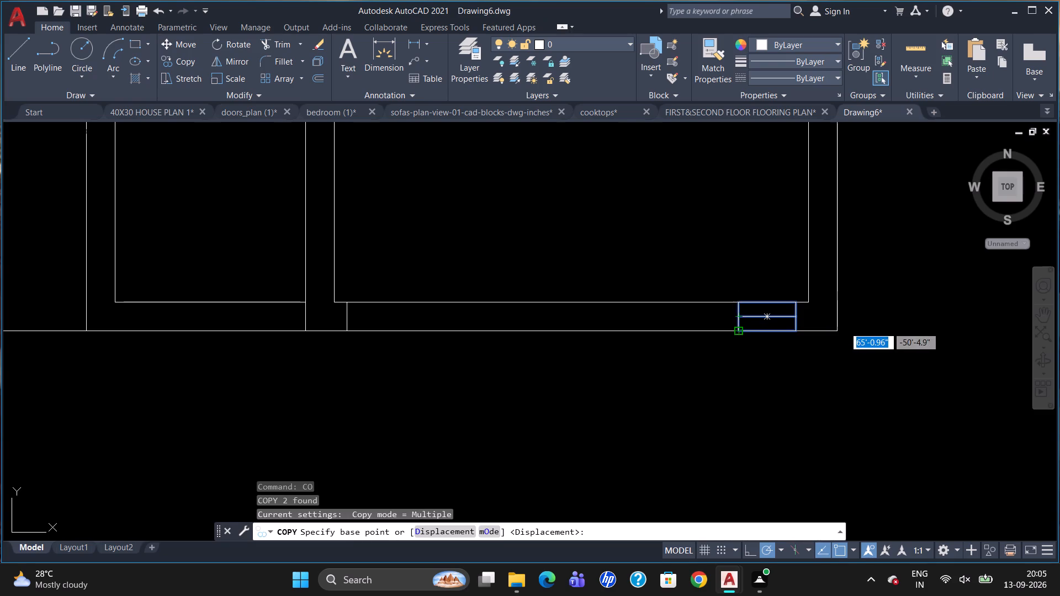
{"action": "left_click", "coordinate": [739, 327]}
{"action": "left_click", "coordinate": [348, 332]}
Place two more copies of the 18" window in the northeast room's north wall, near its west and east ends, and finish copying.
{"action": "scroll", "coordinate": [656, 407], "scroll_direction": "down", "scroll_amount": 3}
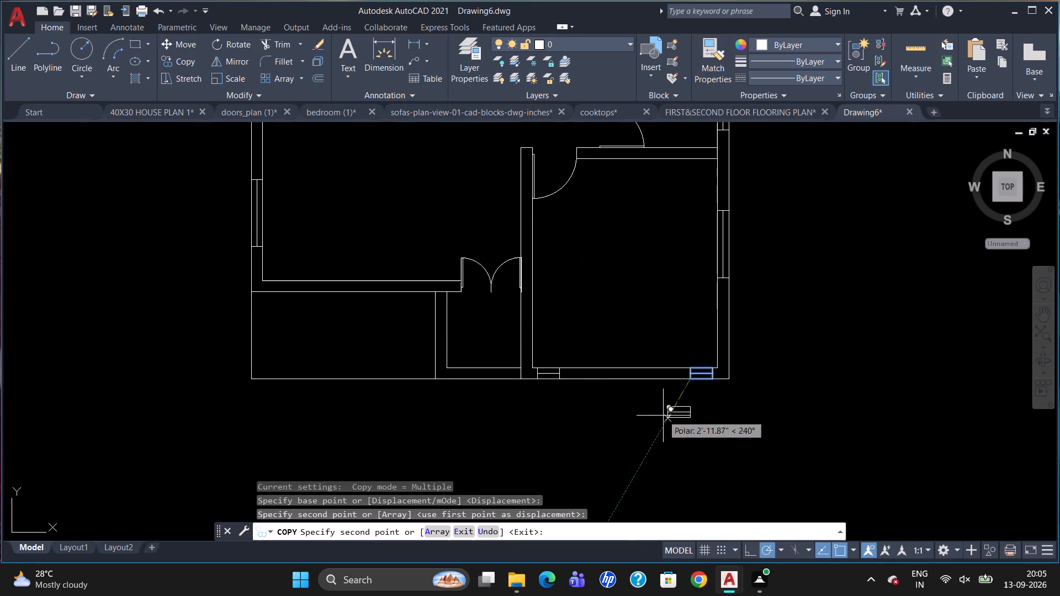
{"action": "scroll", "coordinate": [743, 338], "scroll_direction": "down", "scroll_amount": 2}
{"action": "scroll", "coordinate": [704, 176], "scroll_direction": "up", "scroll_amount": 2}
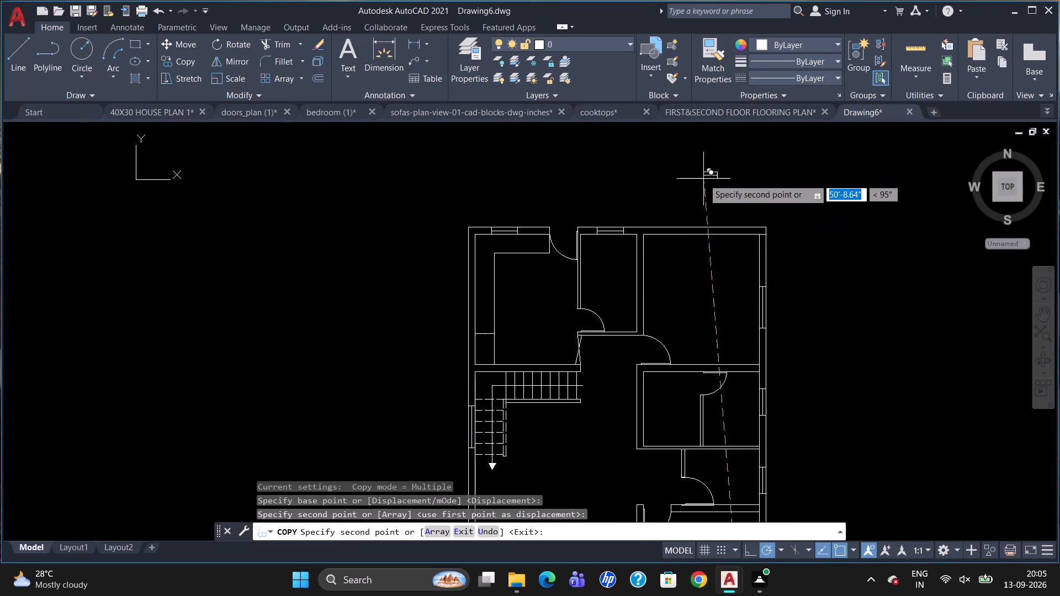
{"action": "scroll", "coordinate": [647, 220], "scroll_direction": "up", "scroll_amount": 4}
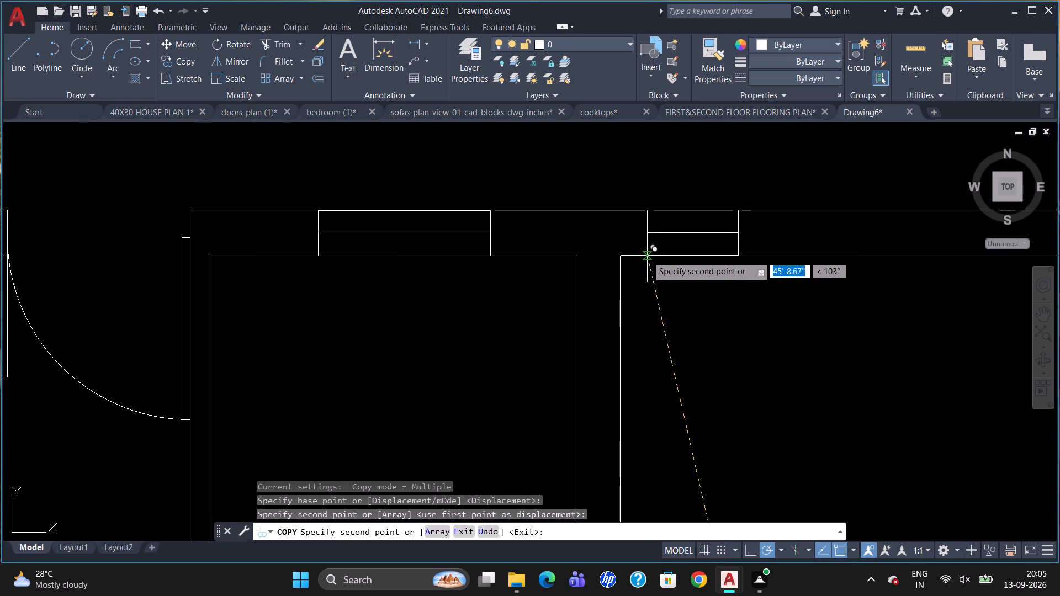
{"action": "left_click", "coordinate": [646, 256]}
{"action": "scroll", "coordinate": [574, 283], "scroll_direction": "down", "scroll_amount": 3}
{"action": "scroll", "coordinate": [726, 302], "scroll_direction": "up", "scroll_amount": 2}
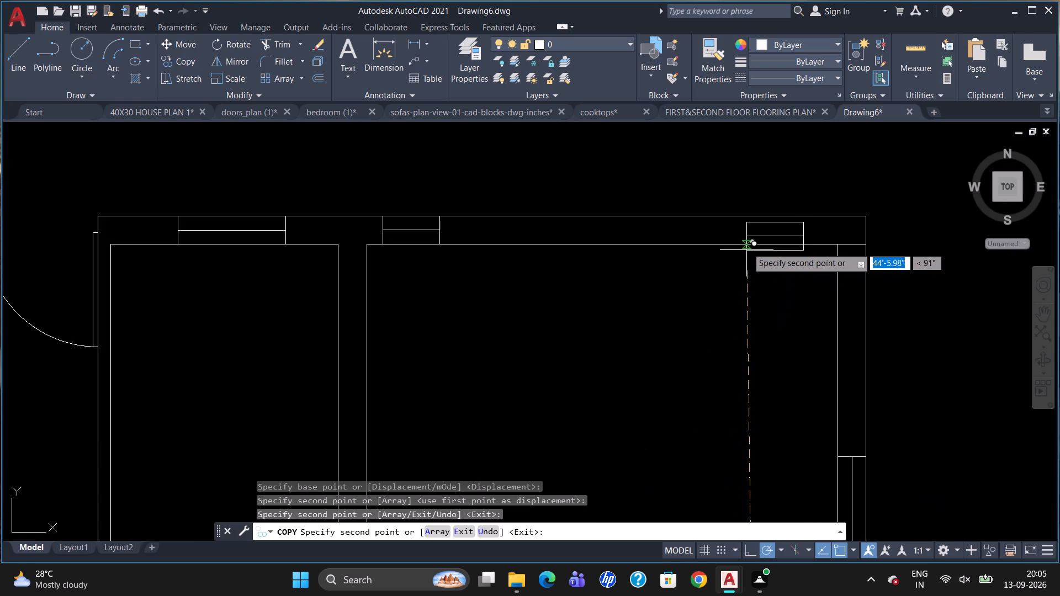
{"action": "scroll", "coordinate": [754, 246], "scroll_direction": "up", "scroll_amount": 1}
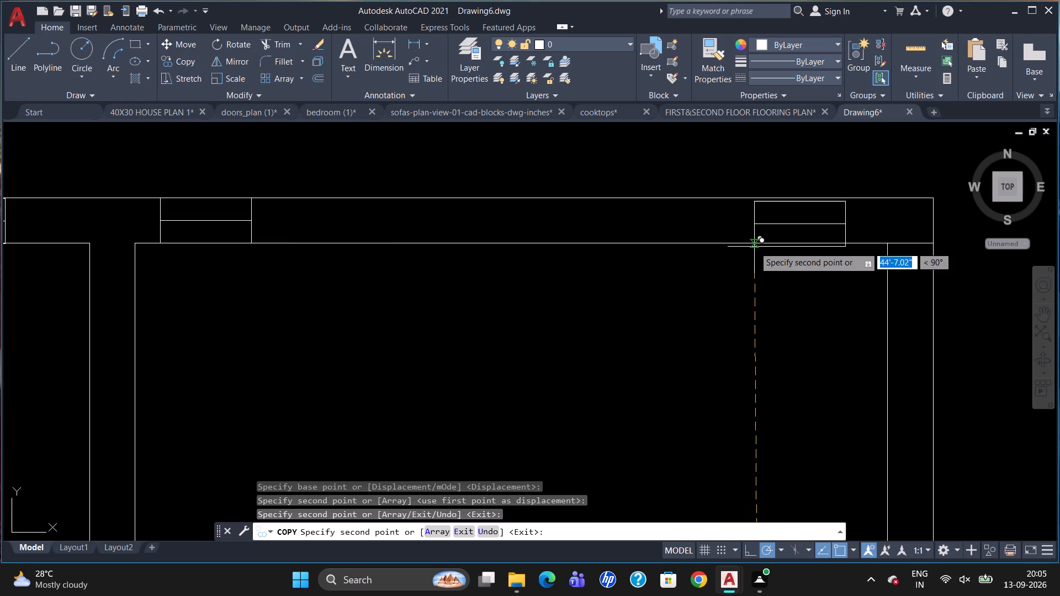
{"action": "left_click", "coordinate": [754, 243]}
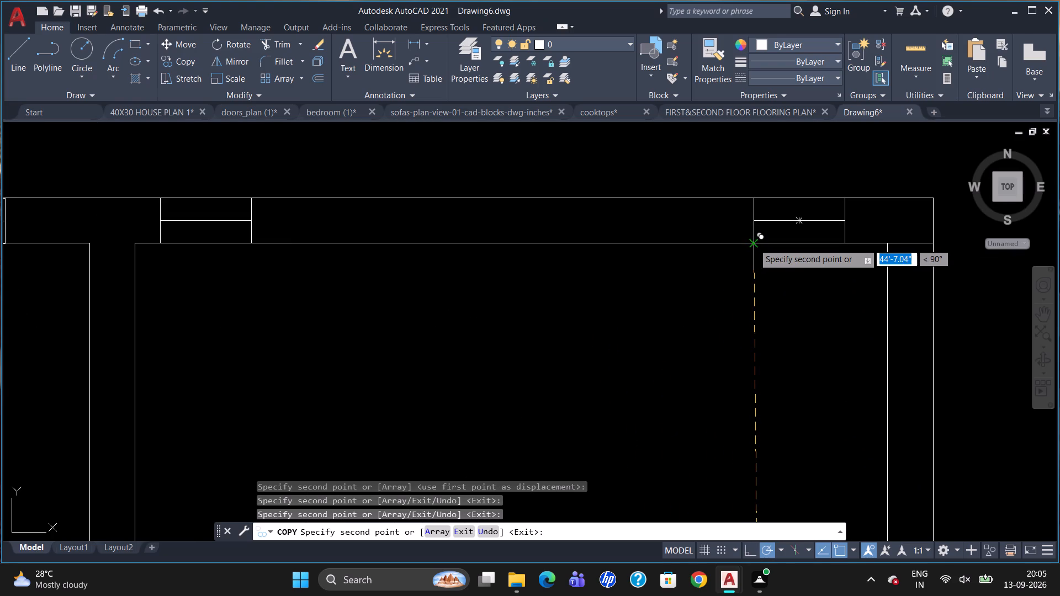
{"action": "key", "text": "Escape"}
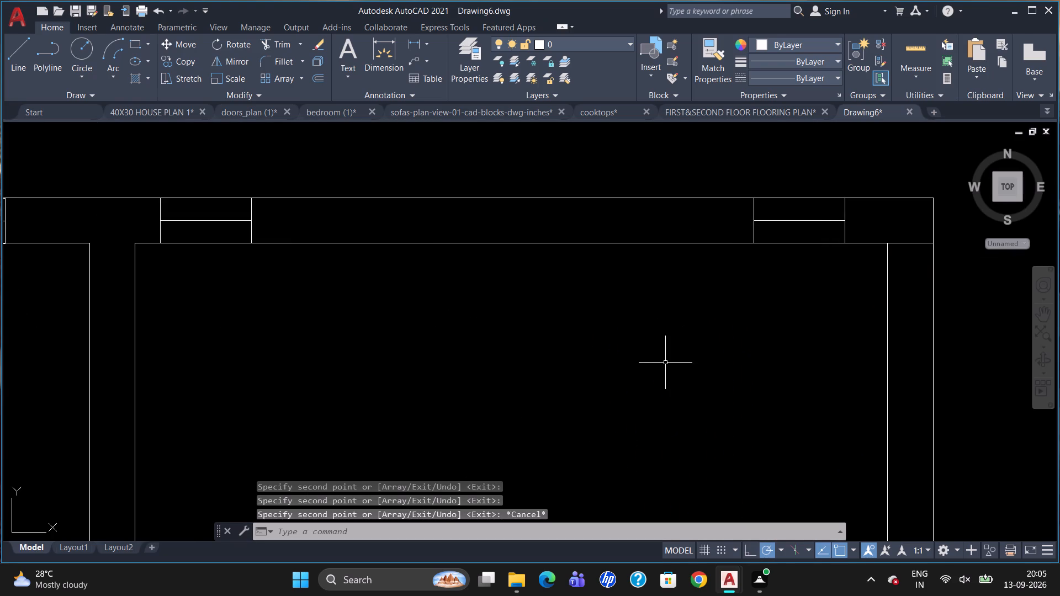
Trim the inner north wall line where it crosses the east wall's thickness at the plan's northeast corner.
{"action": "type", "text": "TR"}
{"action": "key", "text": "Return"}
{"action": "key", "text": "Return"}
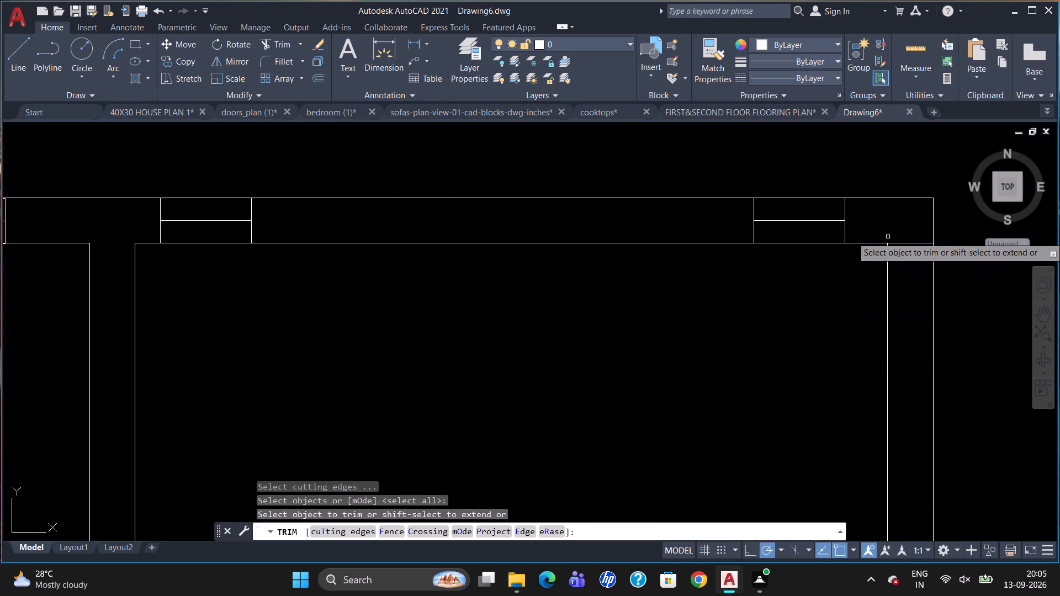
{"action": "left_click", "coordinate": [903, 243]}
{"action": "scroll", "coordinate": [904, 248], "scroll_direction": "down", "scroll_amount": 3}
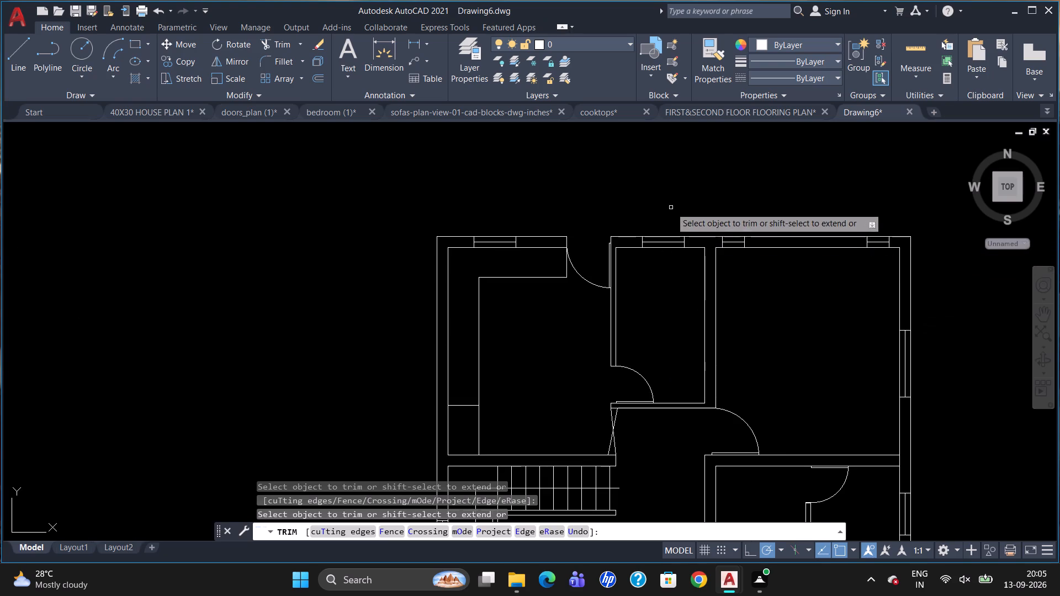
{"action": "scroll", "coordinate": [670, 209], "scroll_direction": "down", "scroll_amount": 1}
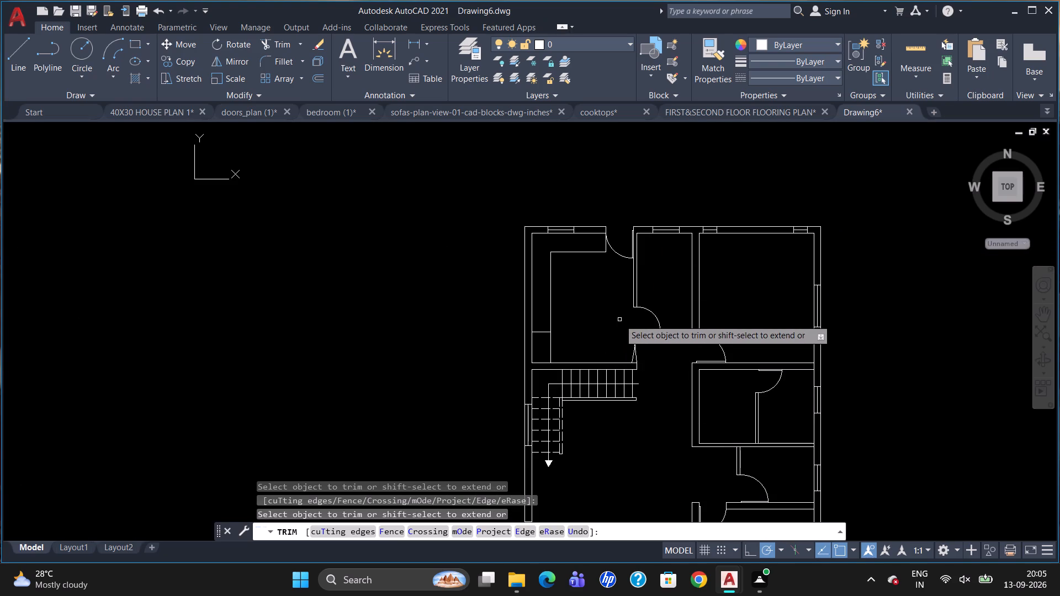
{"action": "key", "text": "Escape"}
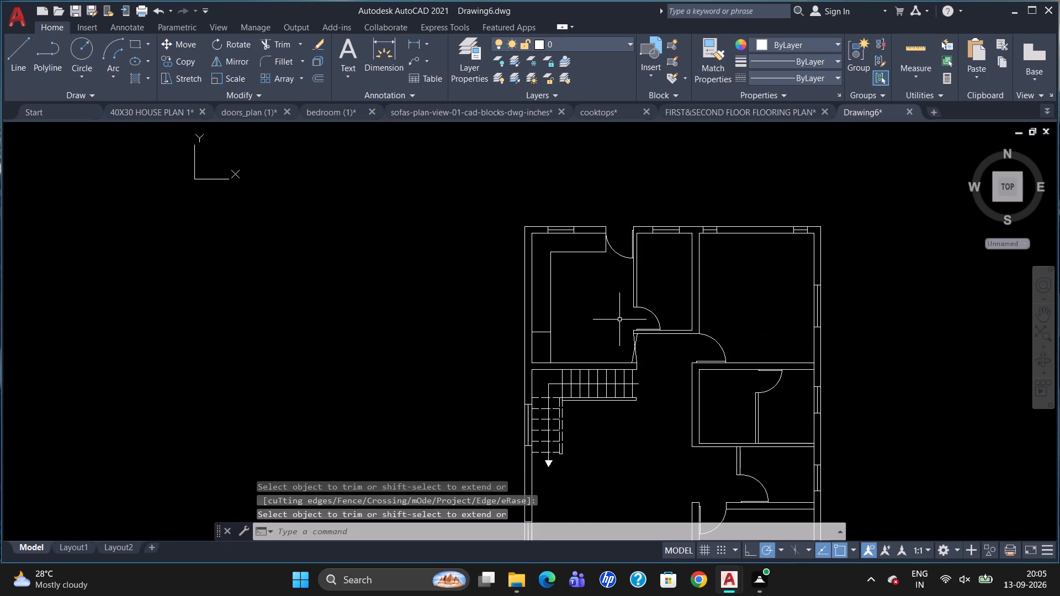
Draw an L-shaped line in the small north room from 2' below its northwest inner corner, about 4' east and 8'-6" south.
{"action": "key", "text": "l"}
{"action": "key", "text": "Return"}
{"action": "type", "text": "TK"}
{"action": "key", "text": "Return"}
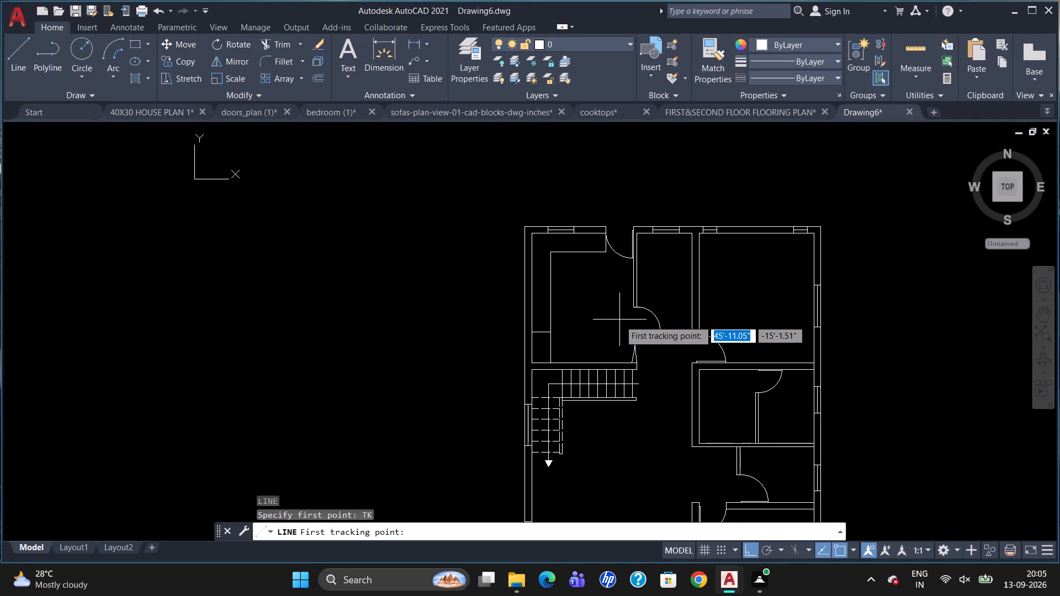
{"action": "scroll", "coordinate": [669, 268], "scroll_direction": "up", "scroll_amount": 2}
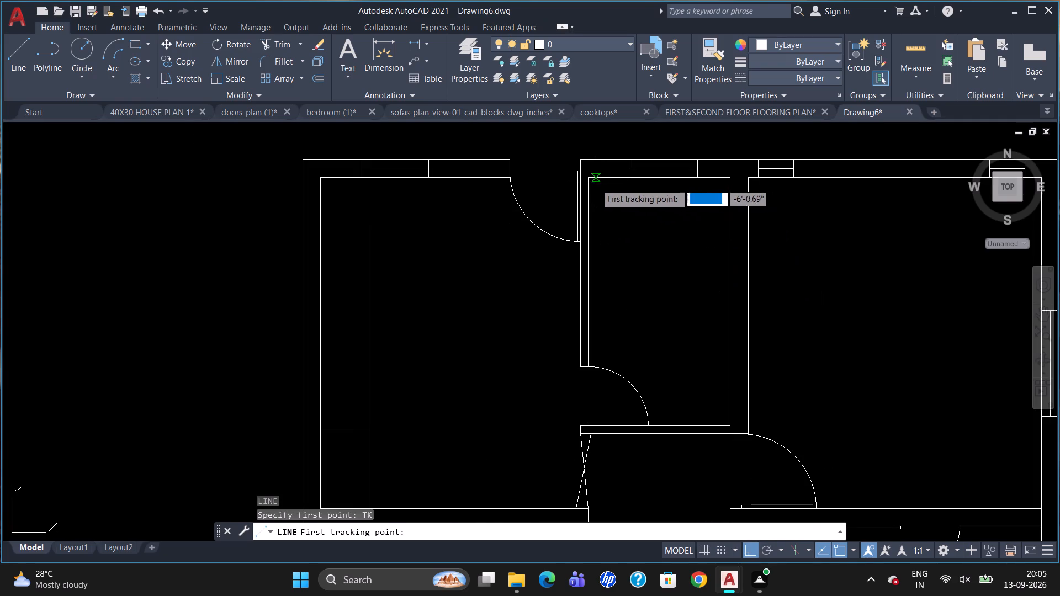
{"action": "left_click_drag", "start_coordinate": [590, 182], "coordinate": [590, 192]}
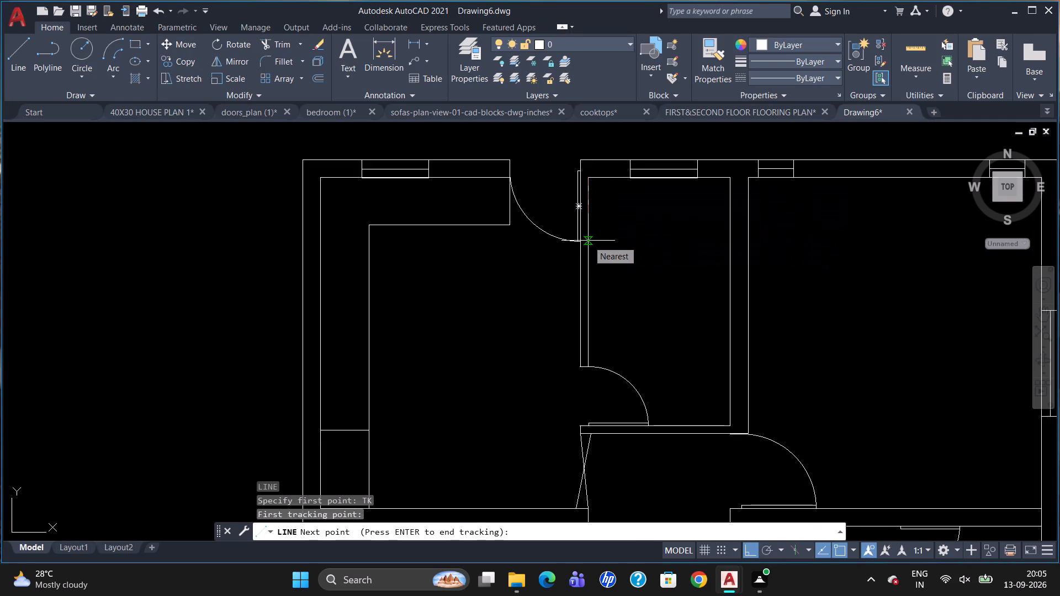
{"action": "type", "text": "2'"}
{"action": "key", "text": "Return"}
{"action": "key", "text": "Return"}
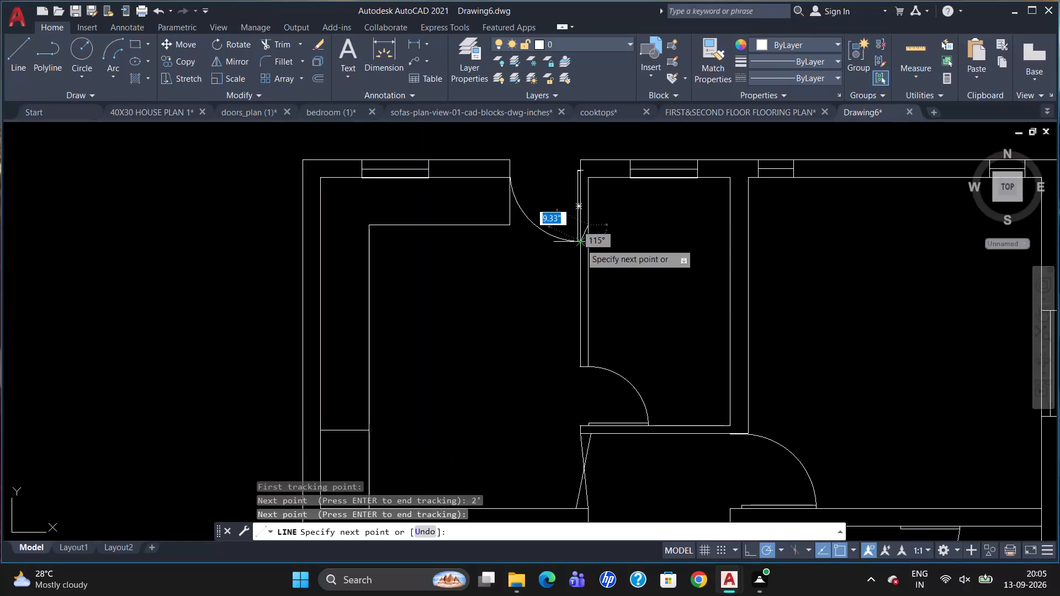
{"action": "left_click", "coordinate": [685, 227]}
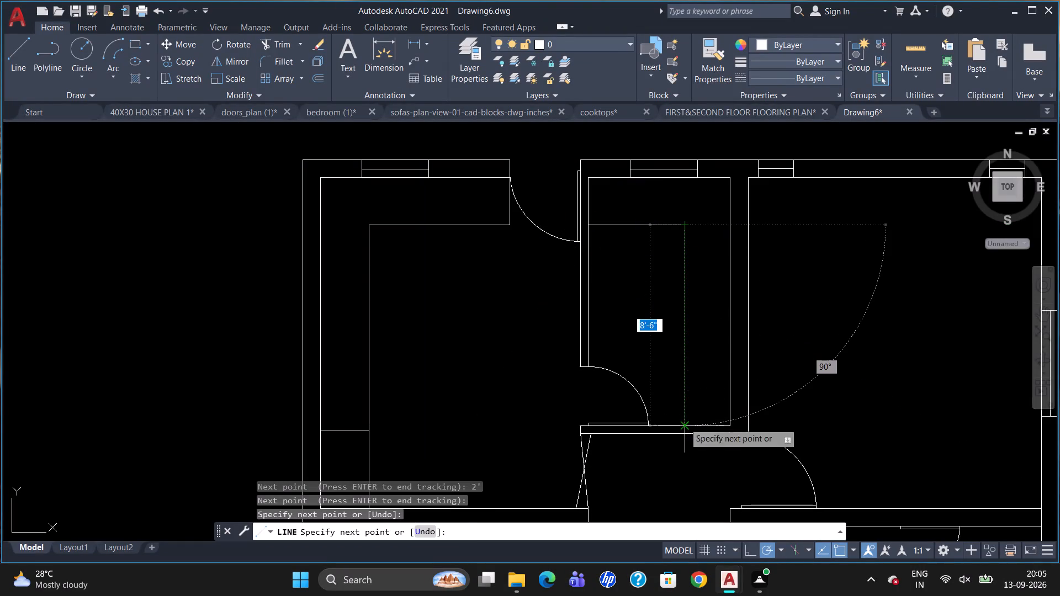
{"action": "left_click", "coordinate": [684, 423]}
{"action": "key", "text": "Escape"}
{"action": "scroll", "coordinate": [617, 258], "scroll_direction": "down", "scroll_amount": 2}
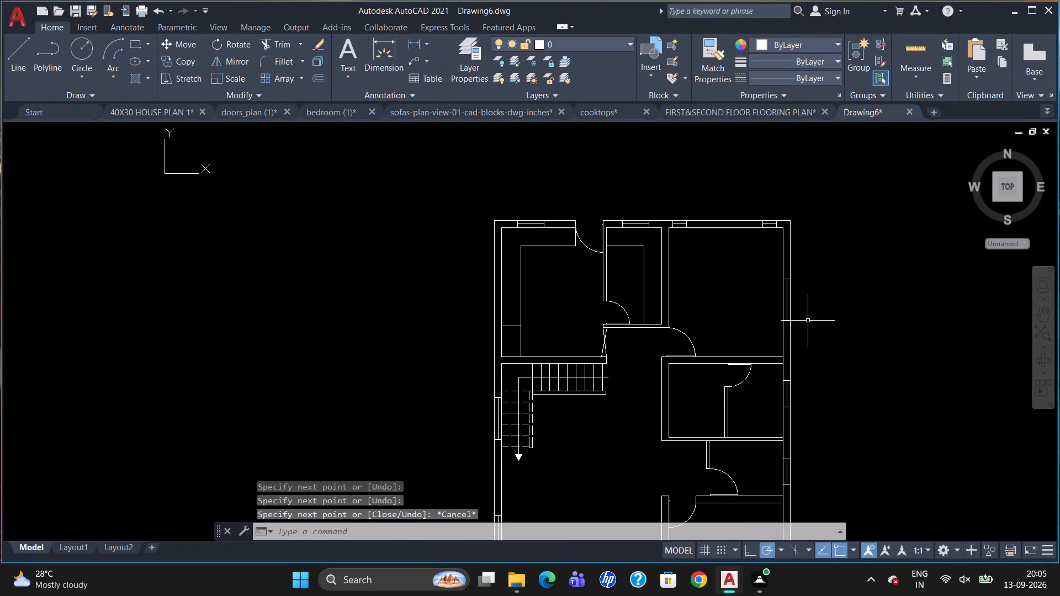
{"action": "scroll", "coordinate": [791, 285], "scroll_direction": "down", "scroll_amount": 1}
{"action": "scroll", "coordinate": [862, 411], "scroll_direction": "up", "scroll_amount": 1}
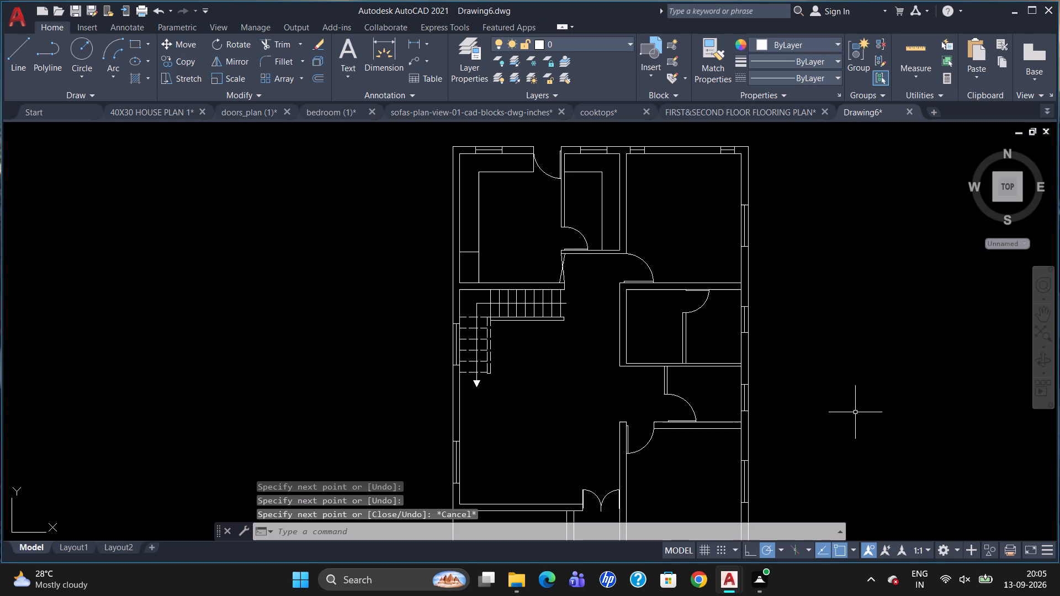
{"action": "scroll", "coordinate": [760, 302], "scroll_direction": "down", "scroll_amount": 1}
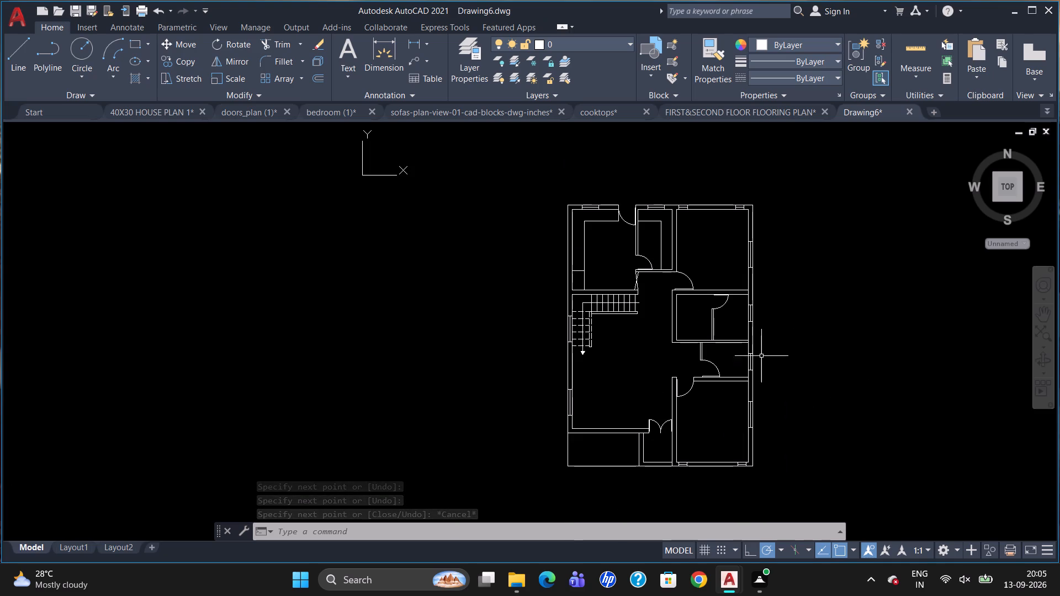
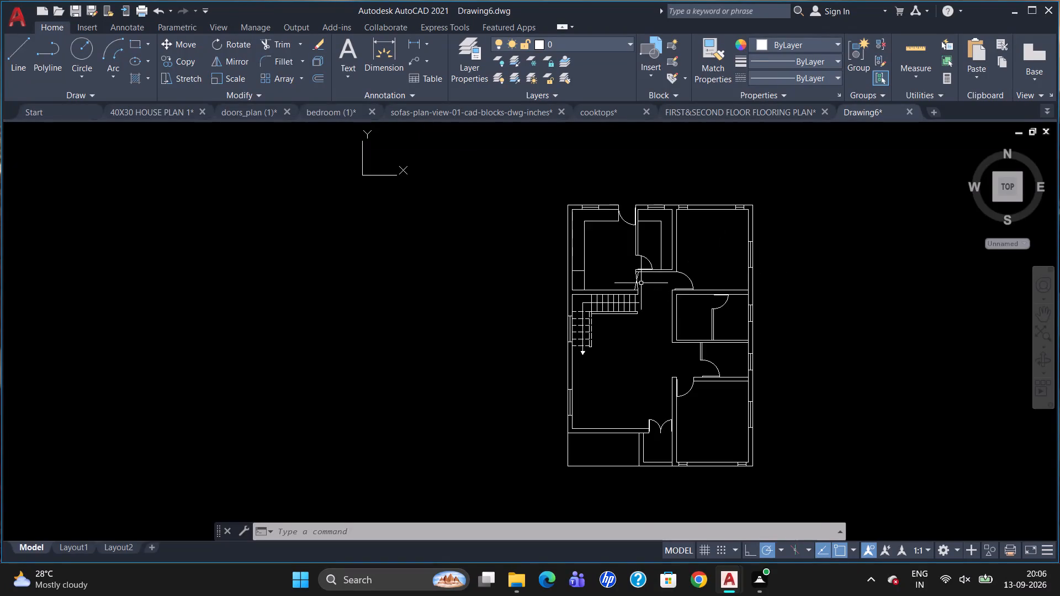
Add a 5" high two-line text label in the northwest room reading "KITCHEN" and "11'-0" X 11'-0"".
{"action": "scroll", "coordinate": [640, 285], "scroll_direction": "up", "scroll_amount": 1}
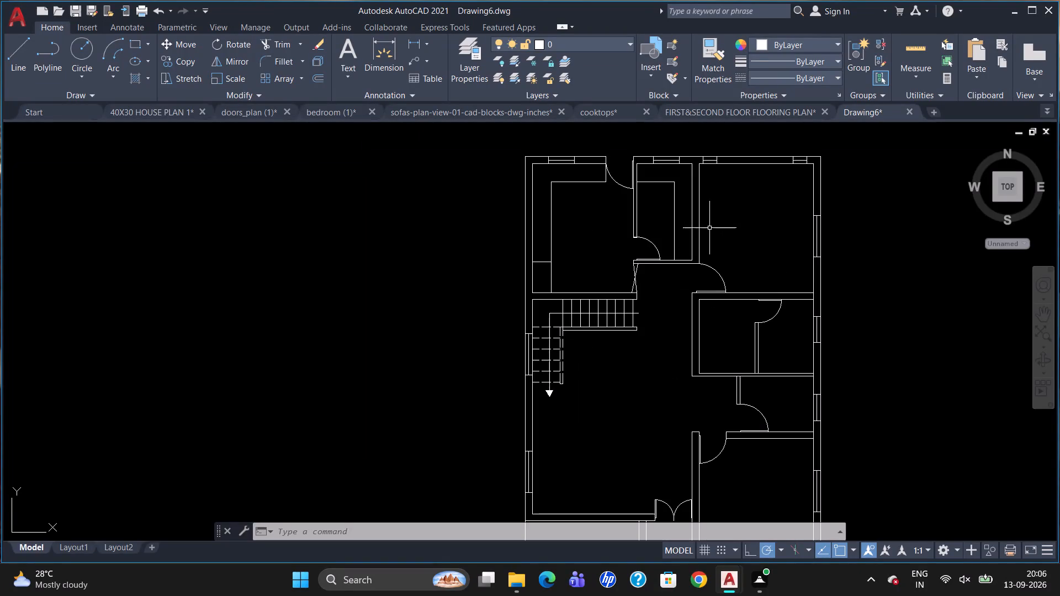
{"action": "scroll", "coordinate": [708, 234], "scroll_direction": "down", "scroll_amount": 1}
{"action": "scroll", "coordinate": [634, 217], "scroll_direction": "up", "scroll_amount": 1}
{"action": "key", "text": "t"}
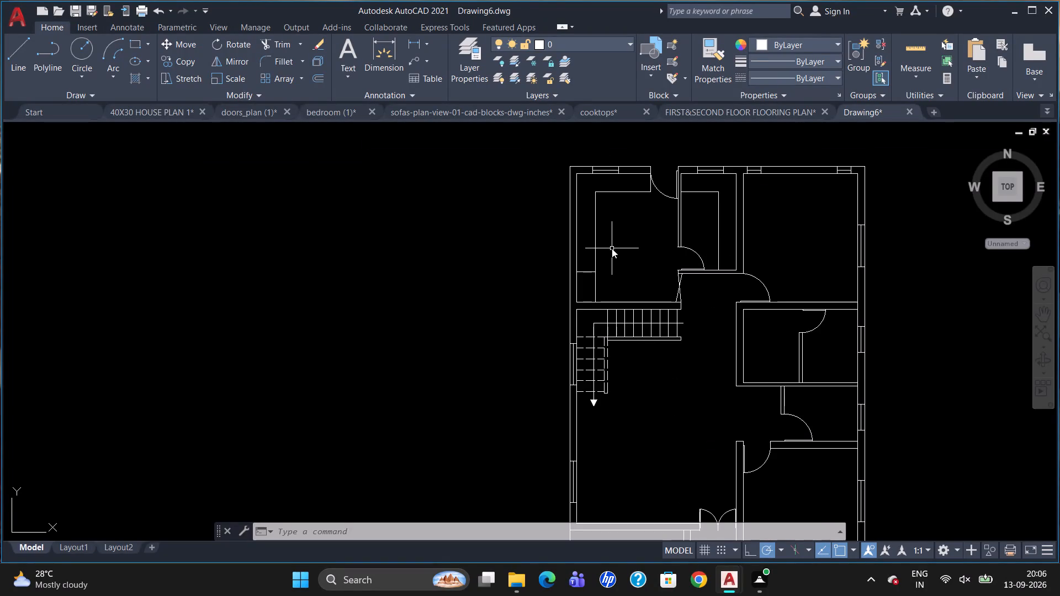
{"action": "key", "text": "Return"}
{"action": "scroll", "coordinate": [618, 245], "scroll_direction": "up", "scroll_amount": 1}
{"action": "left_click_drag", "start_coordinate": [608, 219], "coordinate": [608, 227]}
{"action": "left_click", "coordinate": [686, 278]}
{"action": "left_click", "coordinate": [165, 58]}
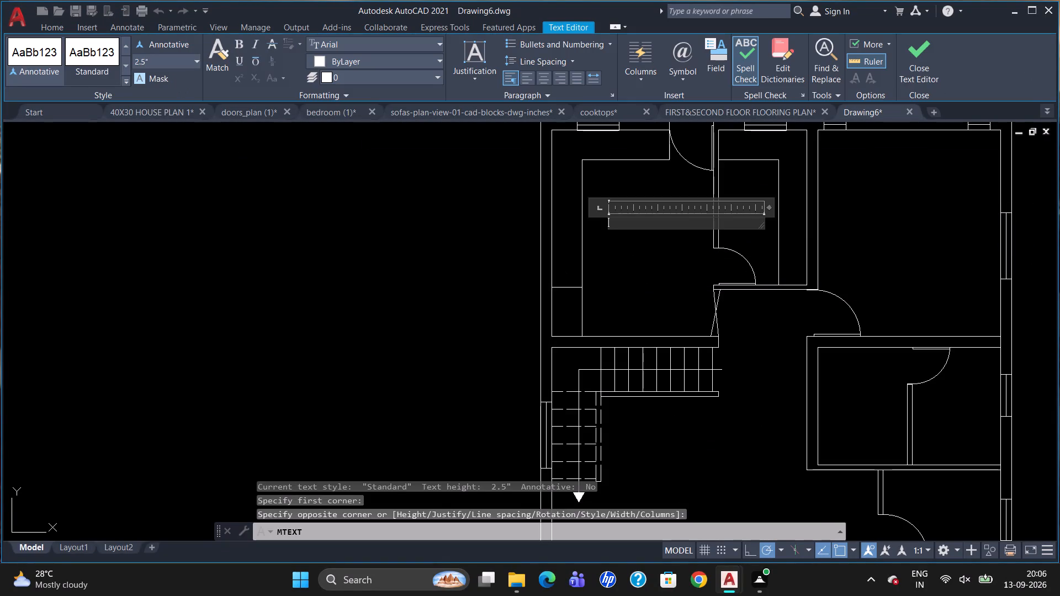
{"action": "key", "text": "BackSpace"}
{"action": "key", "text": "5"}
{"action": "key", "text": "Return"}
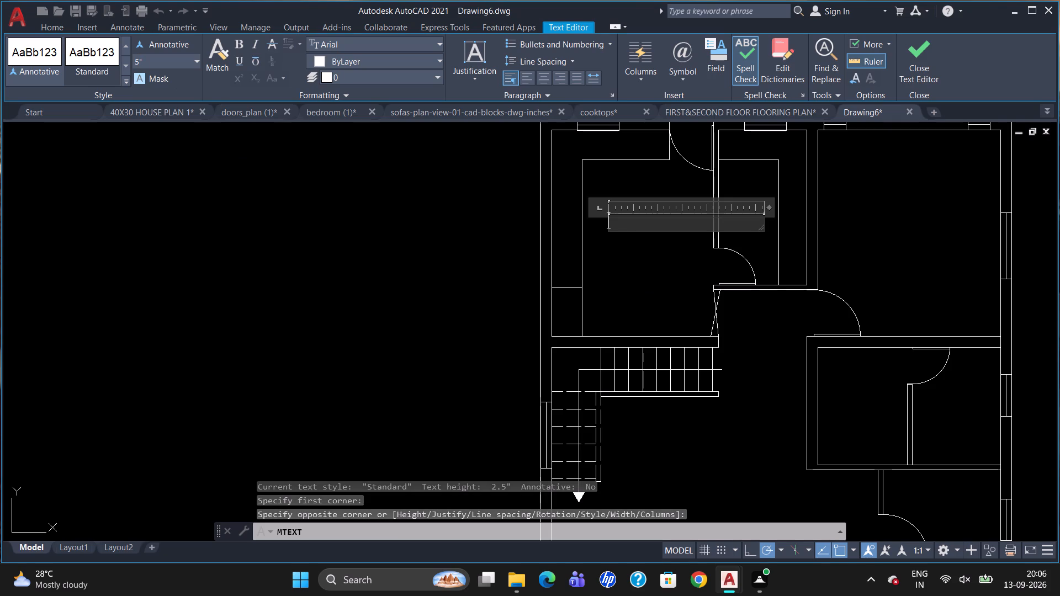
{"action": "type", "text": "KITCHEN"}
{"action": "key", "text": "Return"}
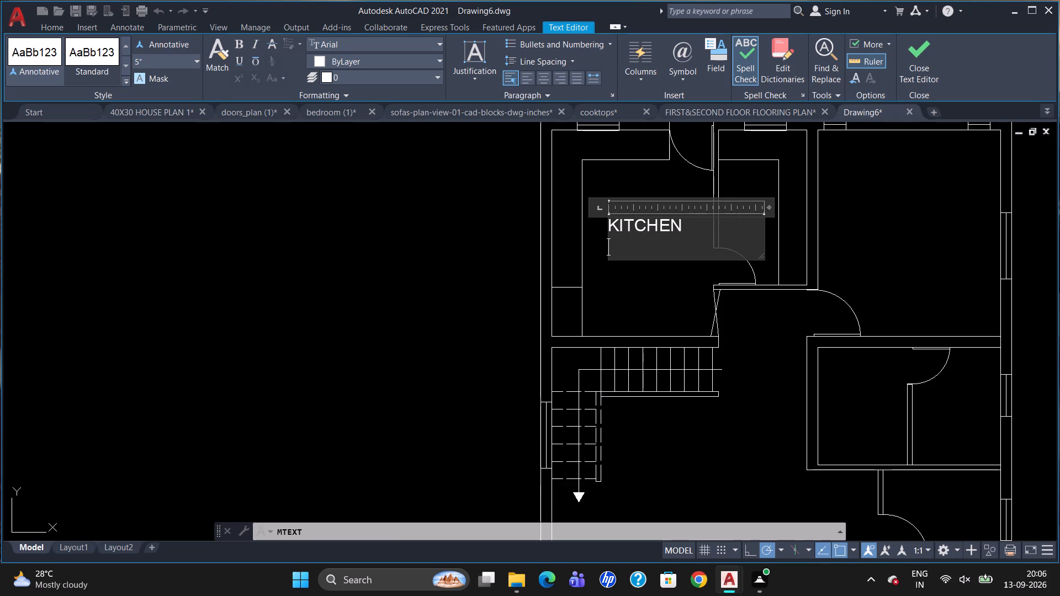
{"action": "type", "text": "11"}
{"action": "type", "text": "'-0\" X 11'-0\""}
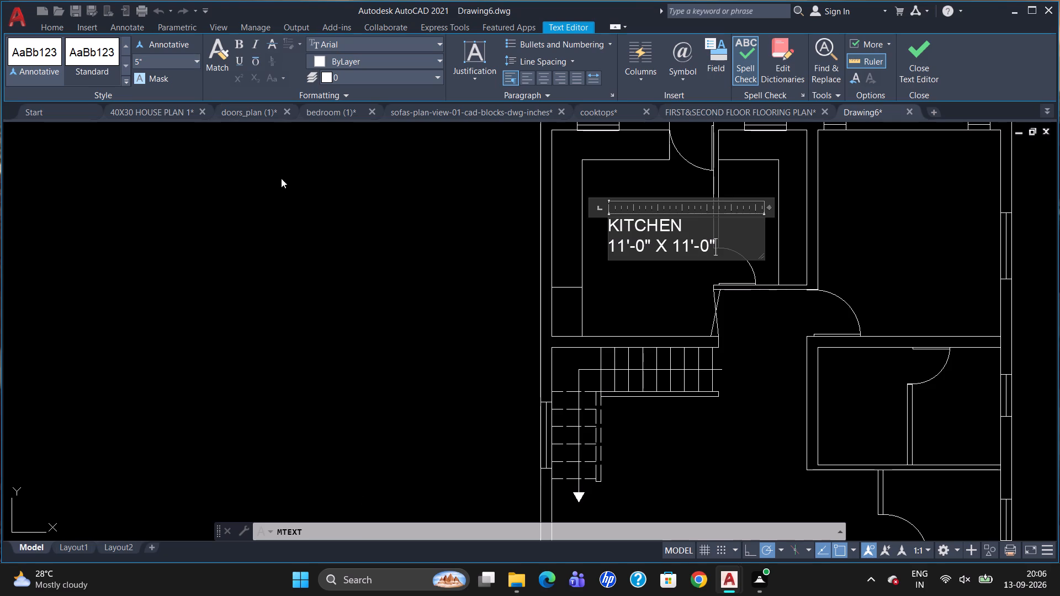
{"action": "left_click_drag", "start_coordinate": [671, 272], "coordinate": [663, 285]}
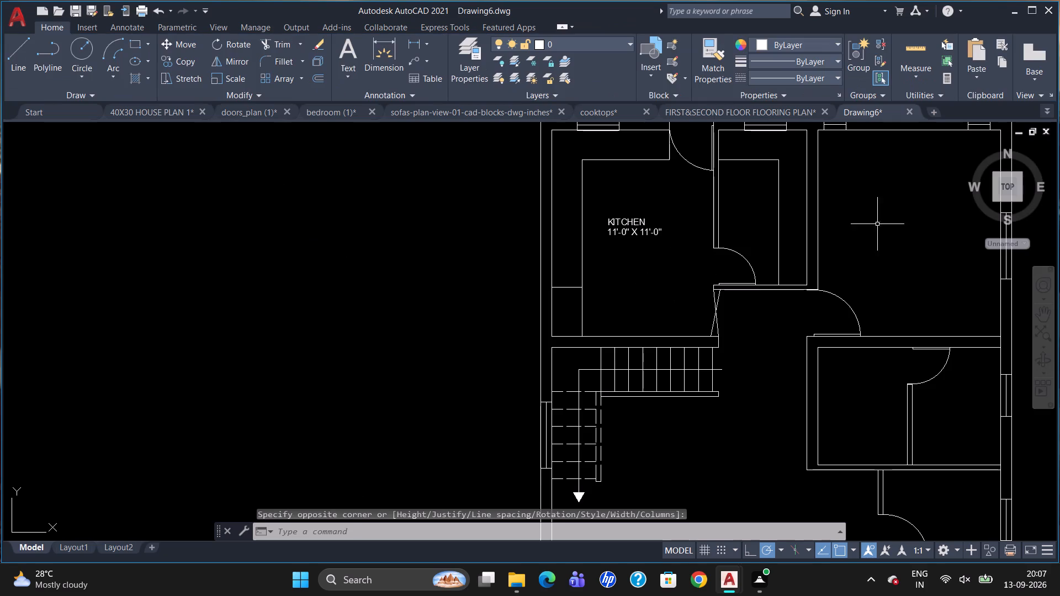
Add a 5" high two-line text label in the small north room reading "UTILITY AREA" and "6'-0" X 10'-6"".
{"action": "key", "text": "t"}
{"action": "key", "text": "Return"}
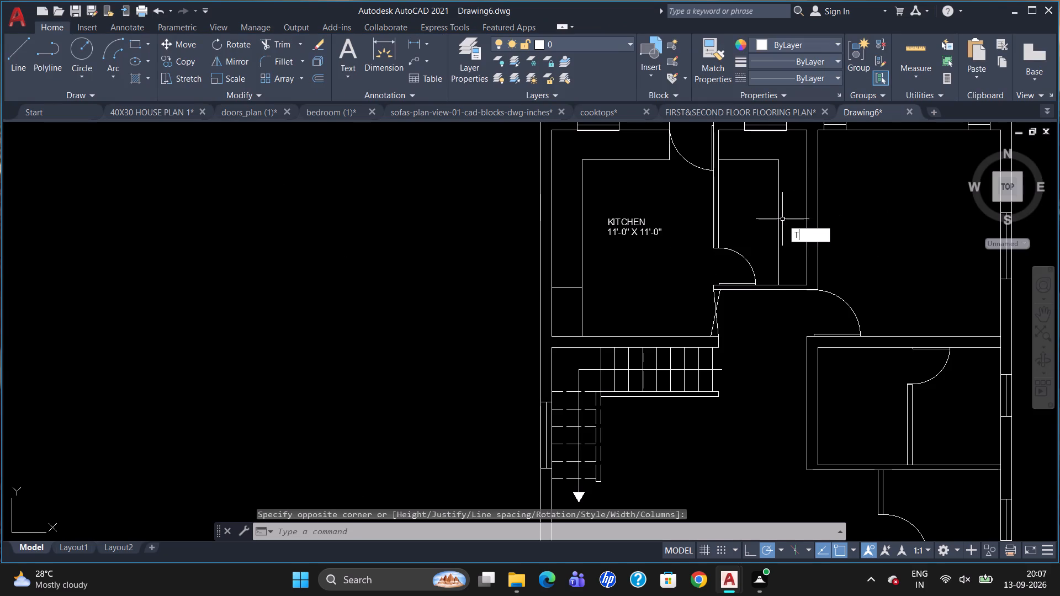
{"action": "left_click_drag", "start_coordinate": [738, 197], "coordinate": [739, 204]}
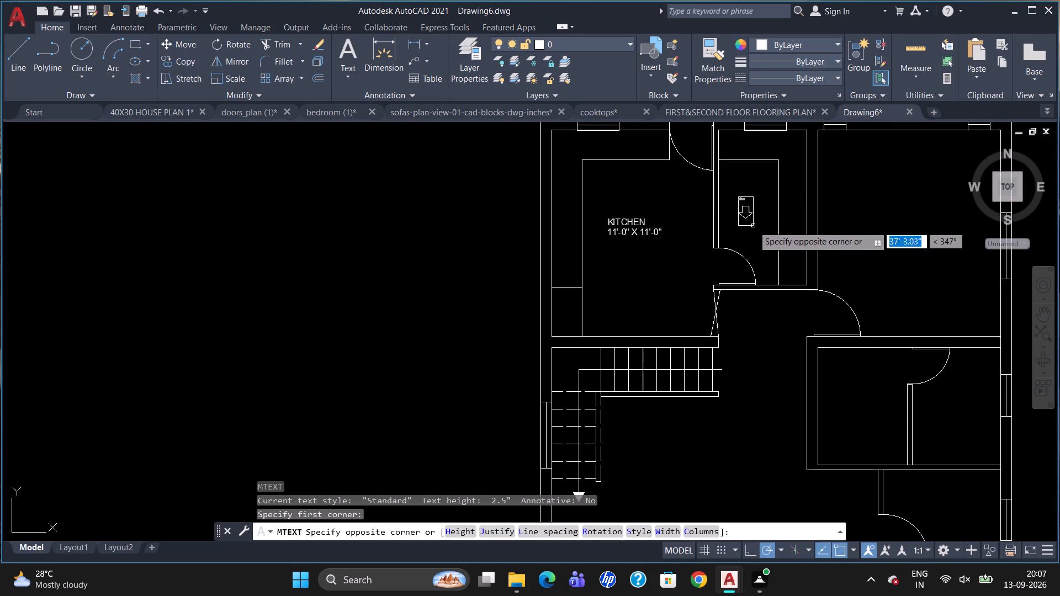
{"action": "left_click", "coordinate": [801, 227]}
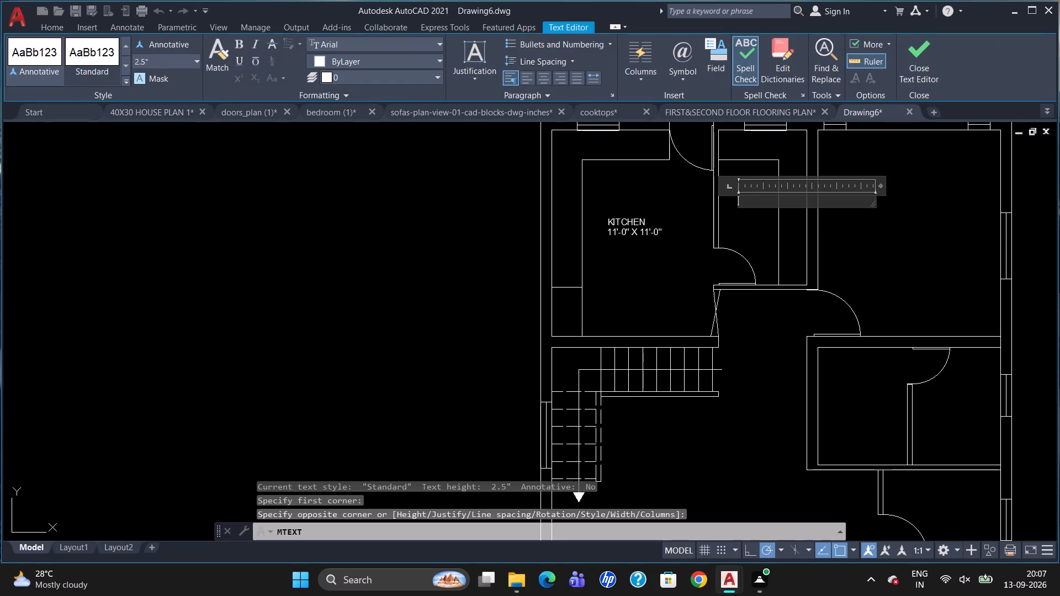
{"action": "left_click", "coordinate": [151, 62]}
{"action": "key", "text": "BackSpace"}
{"action": "key", "text": "5"}
{"action": "key", "text": "Return"}
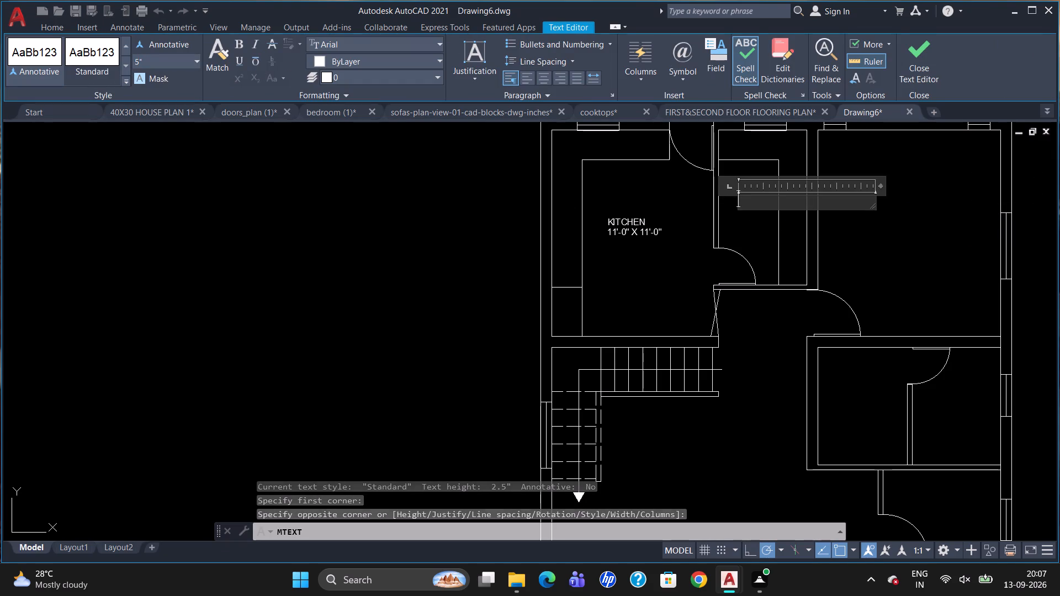
{"action": "type", "text": "UTILITY"}
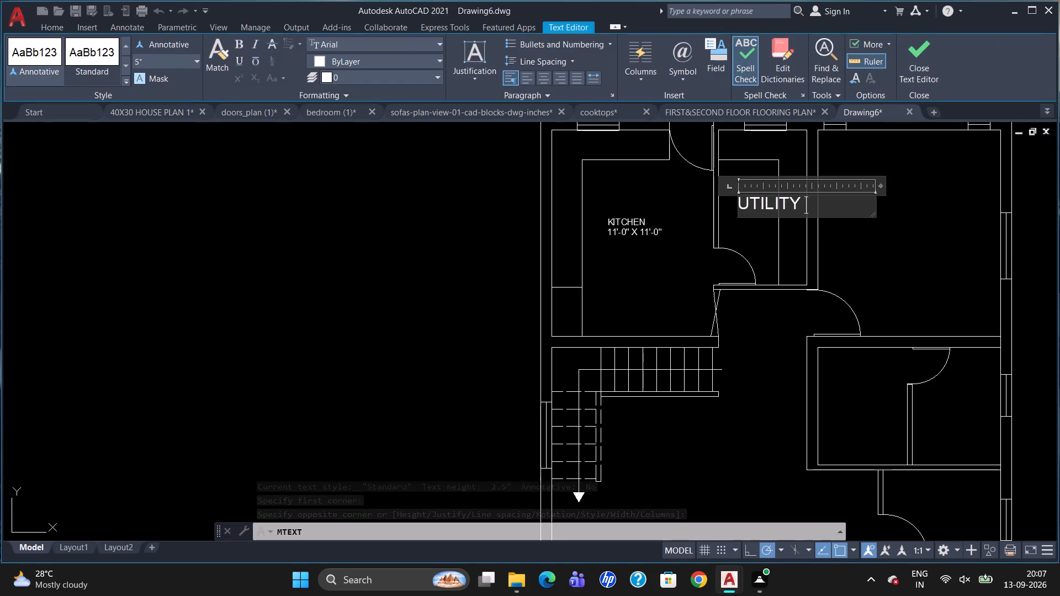
{"action": "key", "text": "space"}
{"action": "type", "text": "AREA"}
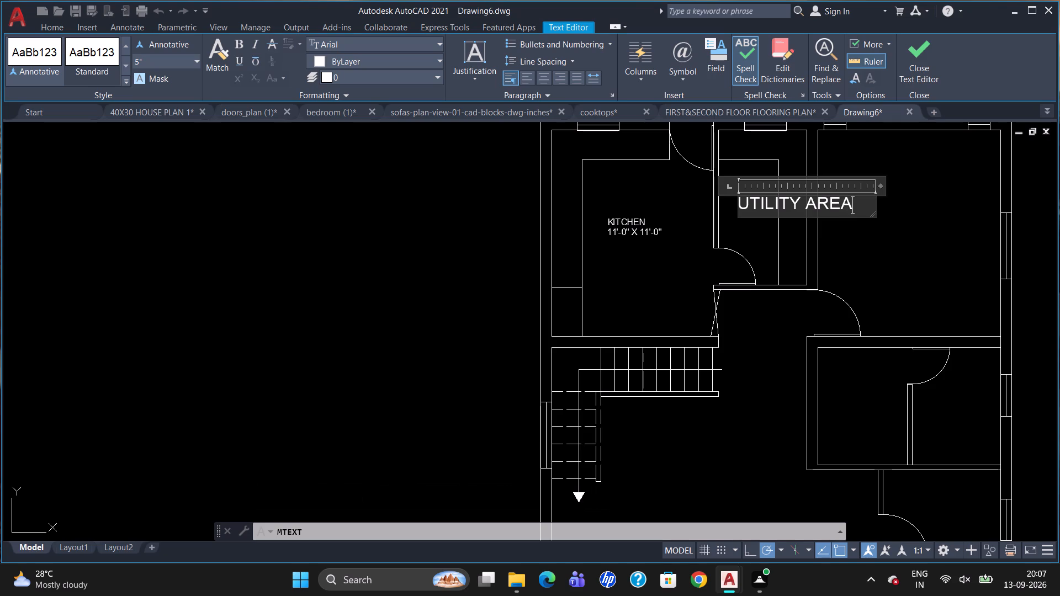
{"action": "key", "text": "Return"}
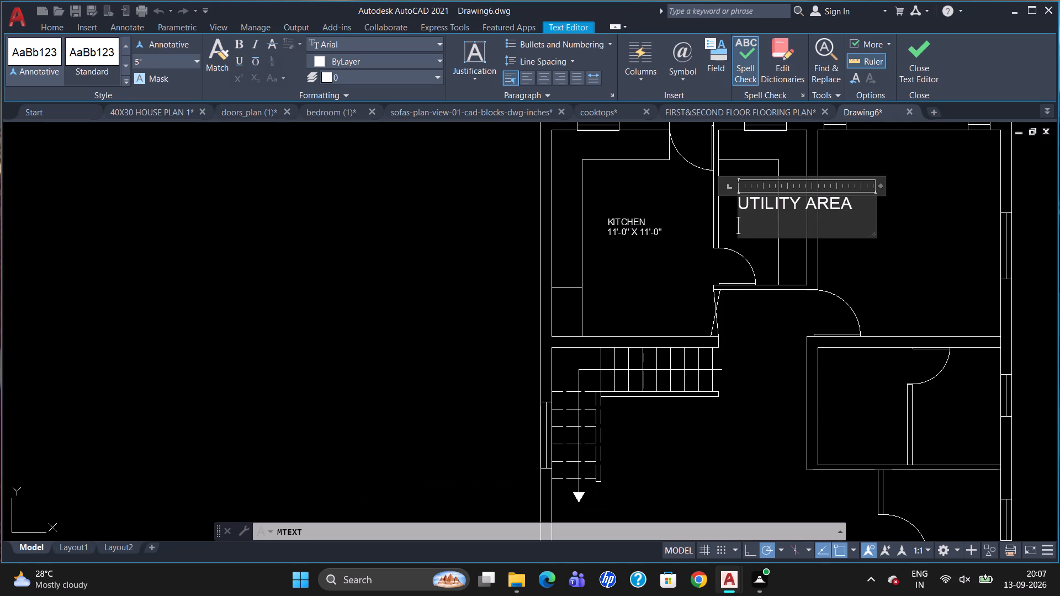
{"action": "type", "text": "6'"}
{"action": "type", "text": "-0\" X 10'-"}
{"action": "type", "text": "6\""}
{"action": "left_click", "coordinate": [593, 266]}
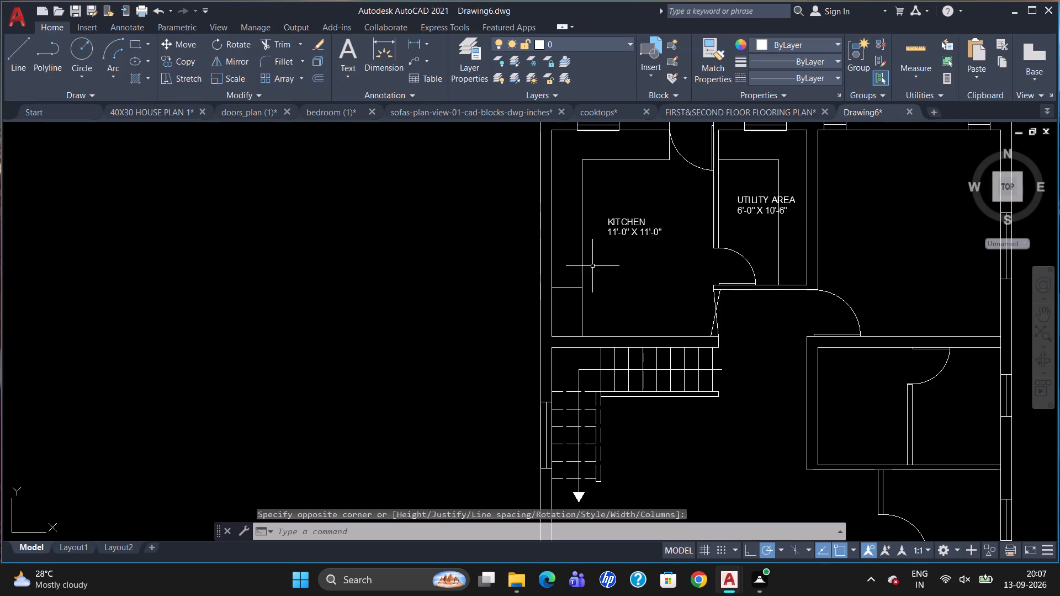
Add a 5" high two-line text label in the northeast room reading "BEDROOM" and "14'-0" X 14'-0"".
{"action": "scroll", "coordinate": [666, 217], "scroll_direction": "down", "scroll_amount": 1}
{"action": "scroll", "coordinate": [892, 193], "scroll_direction": "up", "scroll_amount": 1}
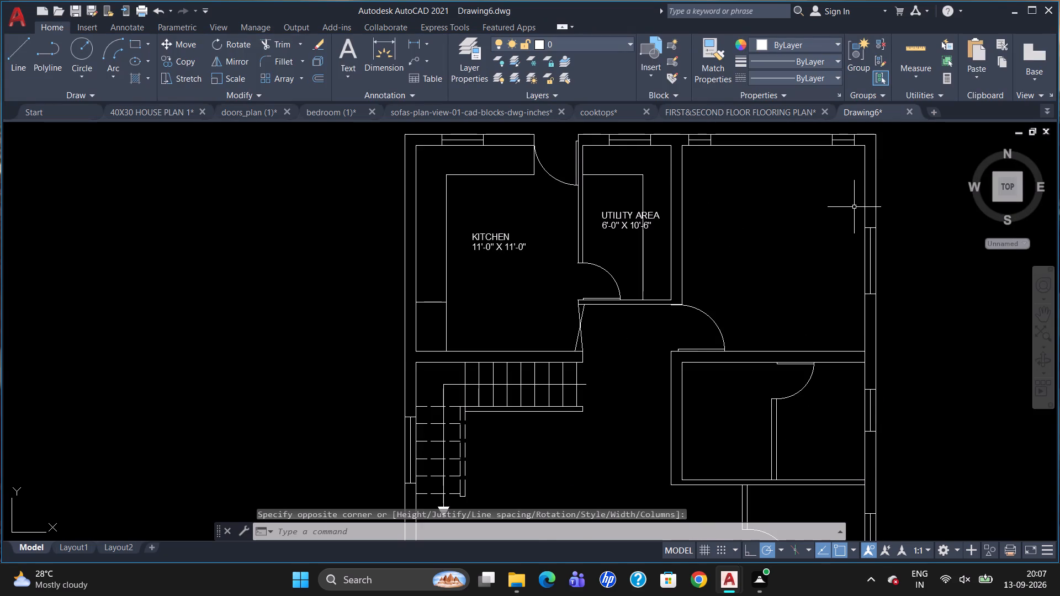
{"action": "key", "text": "t"}
{"action": "key", "text": "Return"}
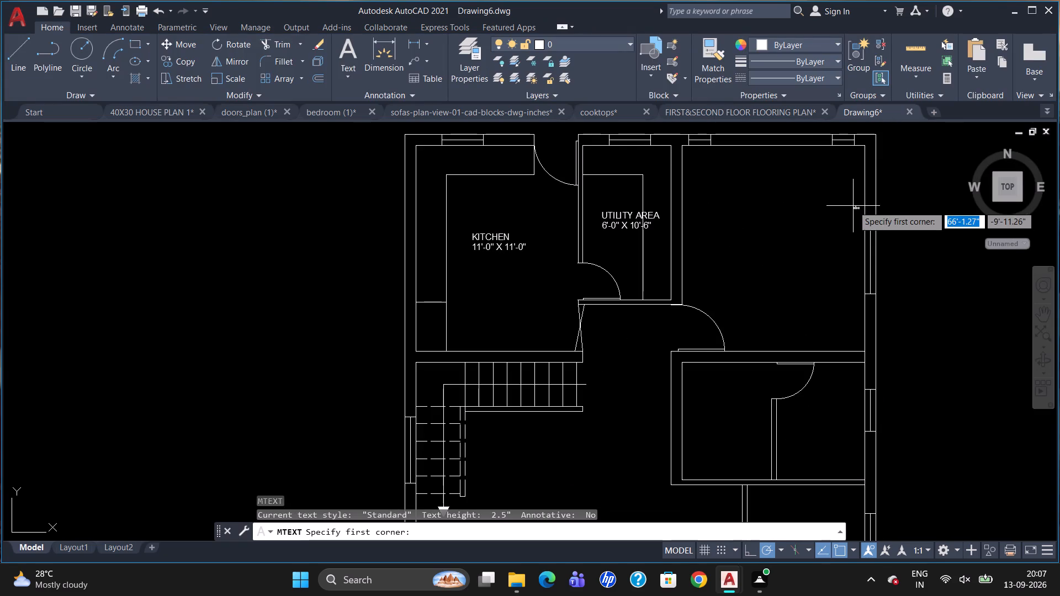
{"action": "left_click_drag", "start_coordinate": [730, 214], "coordinate": [734, 231]}
{"action": "left_click", "coordinate": [818, 271]}
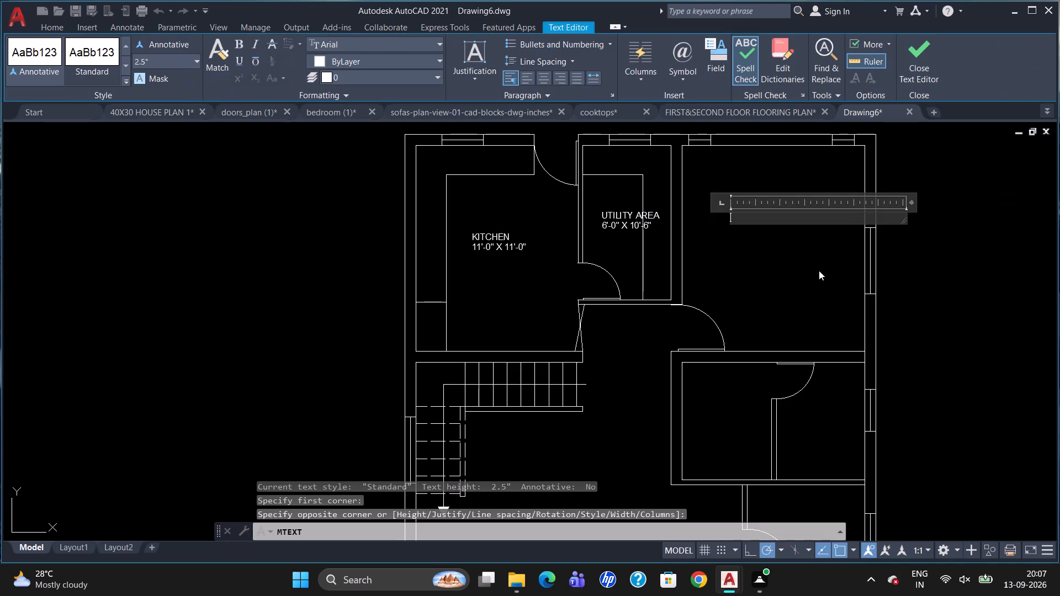
{"action": "left_click", "coordinate": [179, 55]}
{"action": "key", "text": "BackSpace"}
{"action": "key", "text": "5"}
{"action": "key", "text": "Return"}
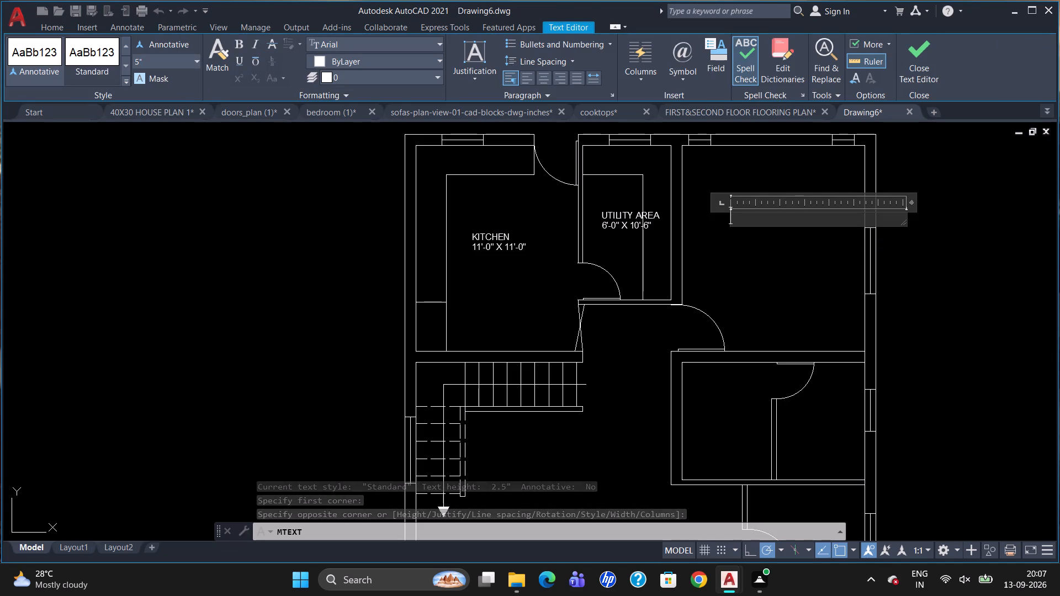
{"action": "type", "text": "BEDROOM"}
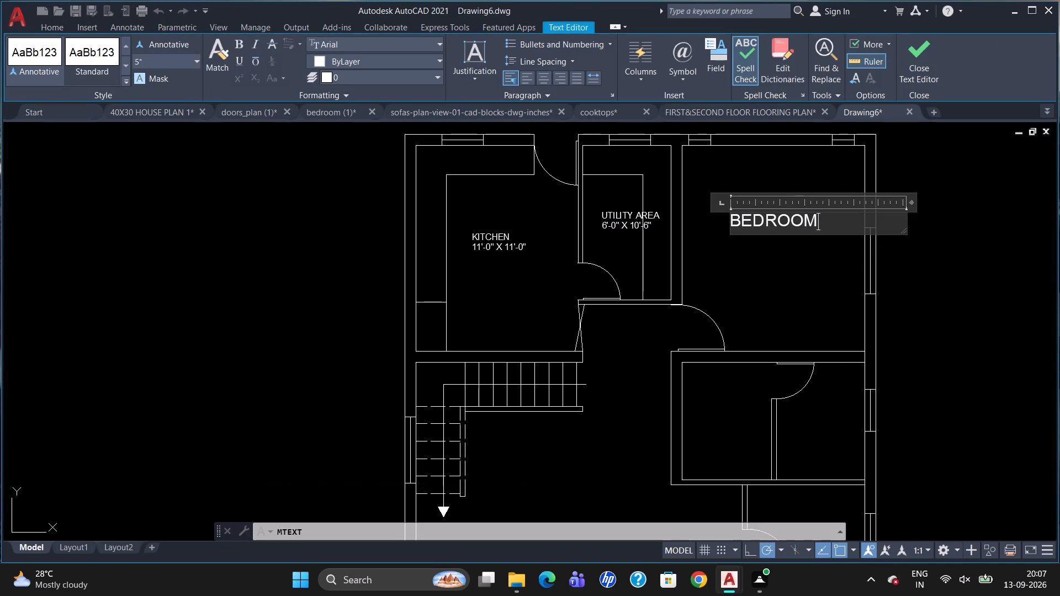
{"action": "key", "text": "Return"}
{"action": "type", "text": "12"}
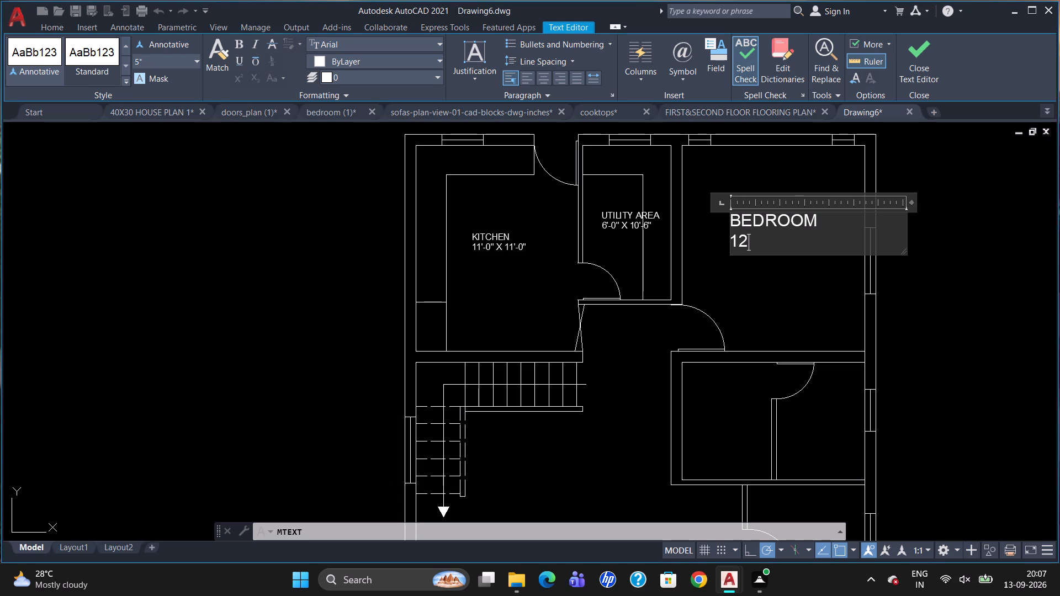
{"action": "key", "text": "BackSpace"}
{"action": "type", "text": "4'-0\" X 1"}
{"action": "type", "text": "4'-0\""}
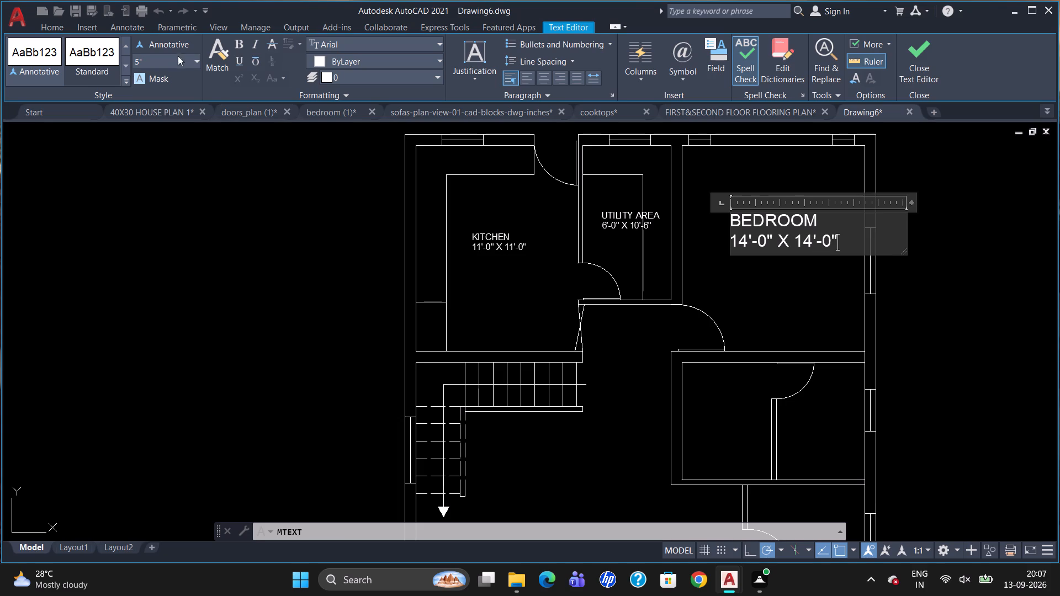
{"action": "left_click", "coordinate": [662, 258]}
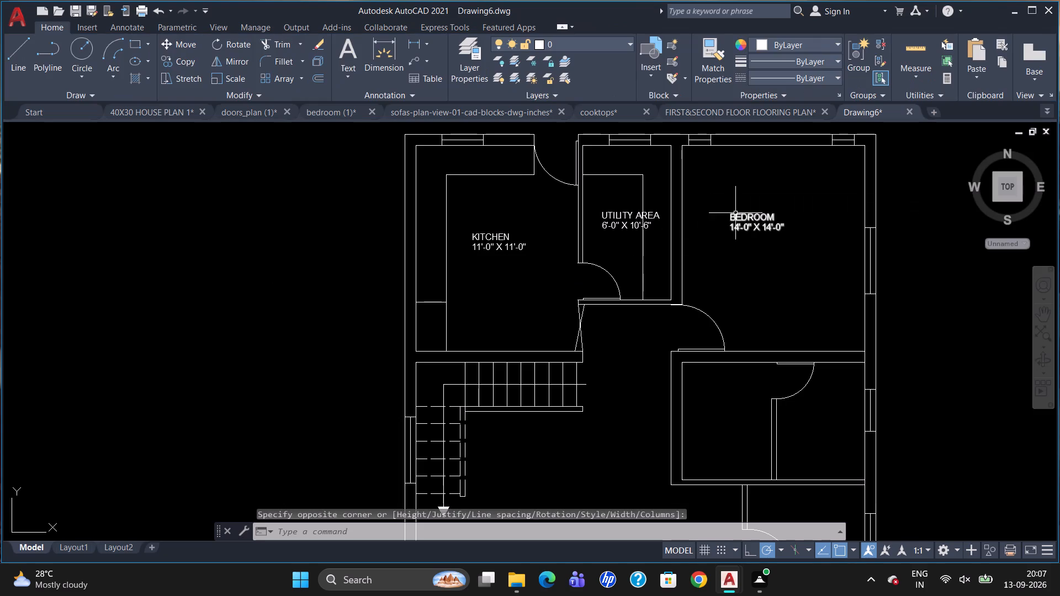
Add a 5" high two-line text label in the small east room south of the bedroom reading "TOILET" and "6'-0" X 8'-0"".
{"action": "scroll", "coordinate": [735, 213], "scroll_direction": "down", "scroll_amount": 1}
{"action": "scroll", "coordinate": [802, 393], "scroll_direction": "up", "scroll_amount": 2}
{"action": "key", "text": "t"}
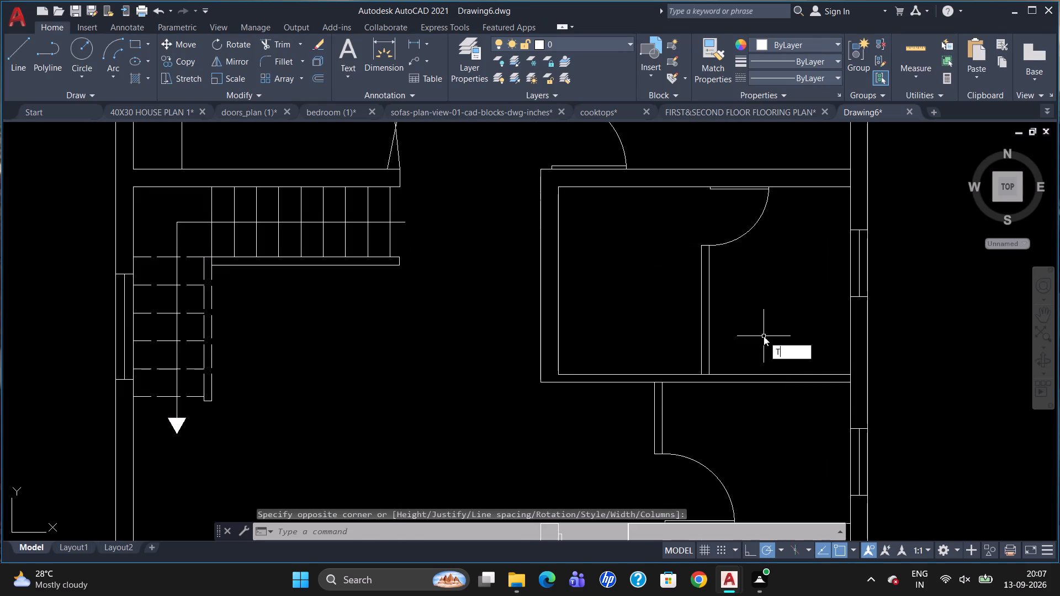
{"action": "key", "text": "Return"}
{"action": "left_click_drag", "start_coordinate": [726, 271], "coordinate": [726, 274]}
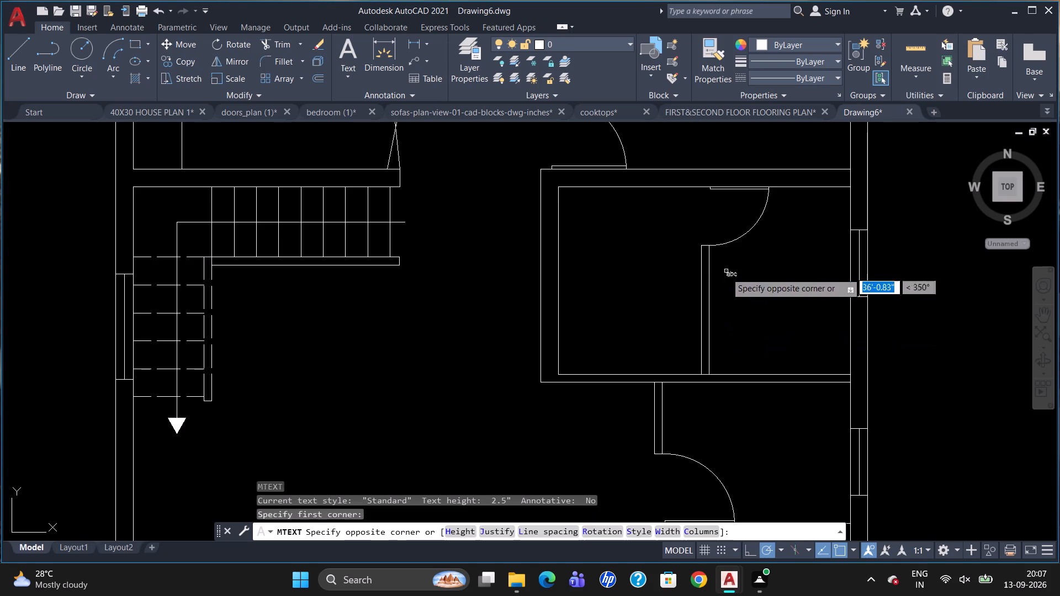
{"action": "left_click_drag", "start_coordinate": [726, 274], "coordinate": [729, 288]}
{"action": "left_click", "coordinate": [834, 321]}
{"action": "left_click", "coordinate": [173, 62]}
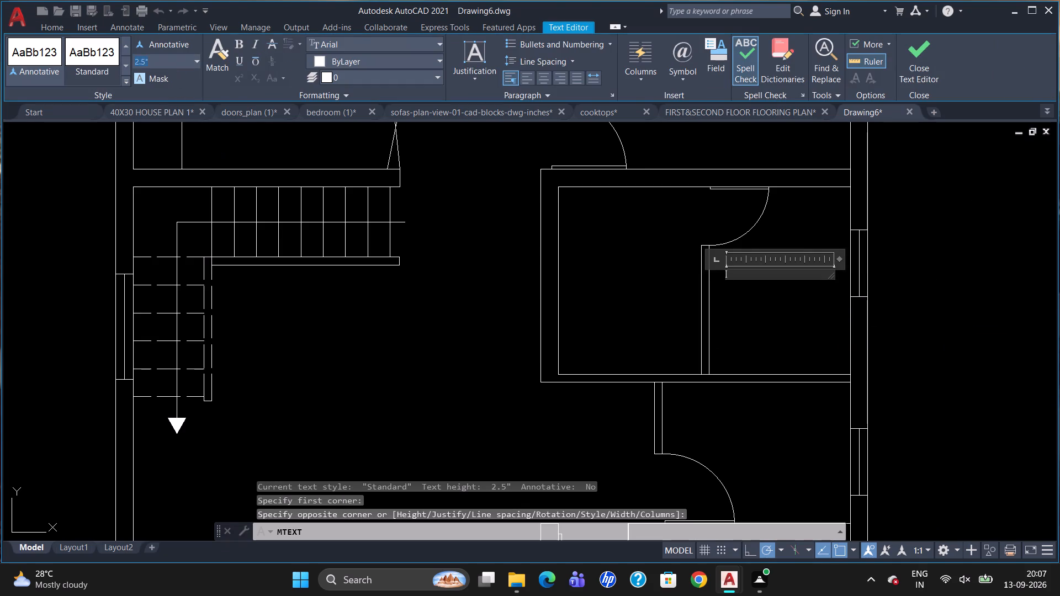
{"action": "key", "text": "BackSpace"}
{"action": "key", "text": "5"}
{"action": "key", "text": "Return"}
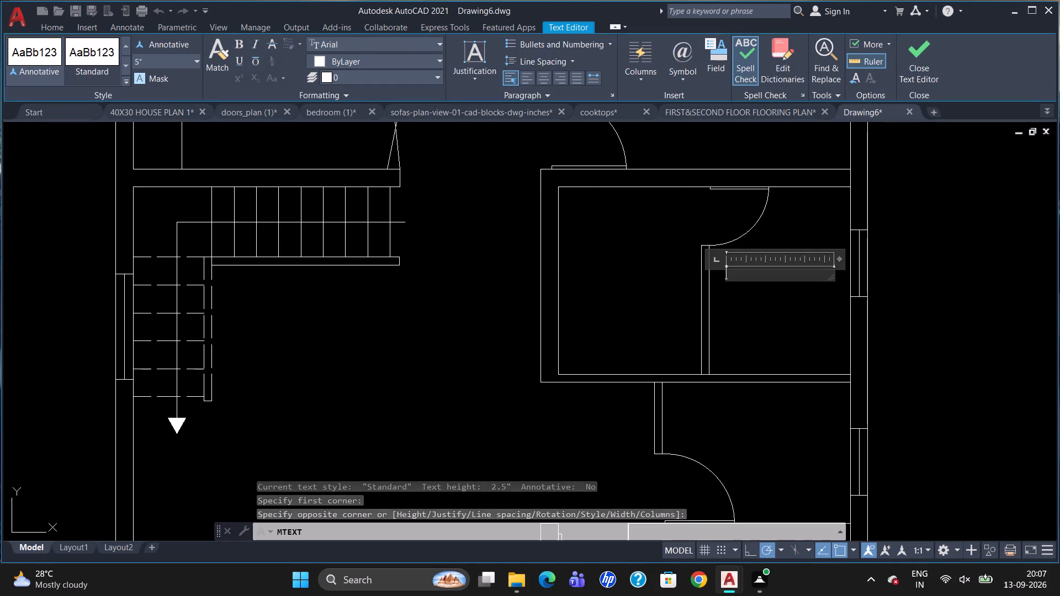
{"action": "type", "text": "TOILET"}
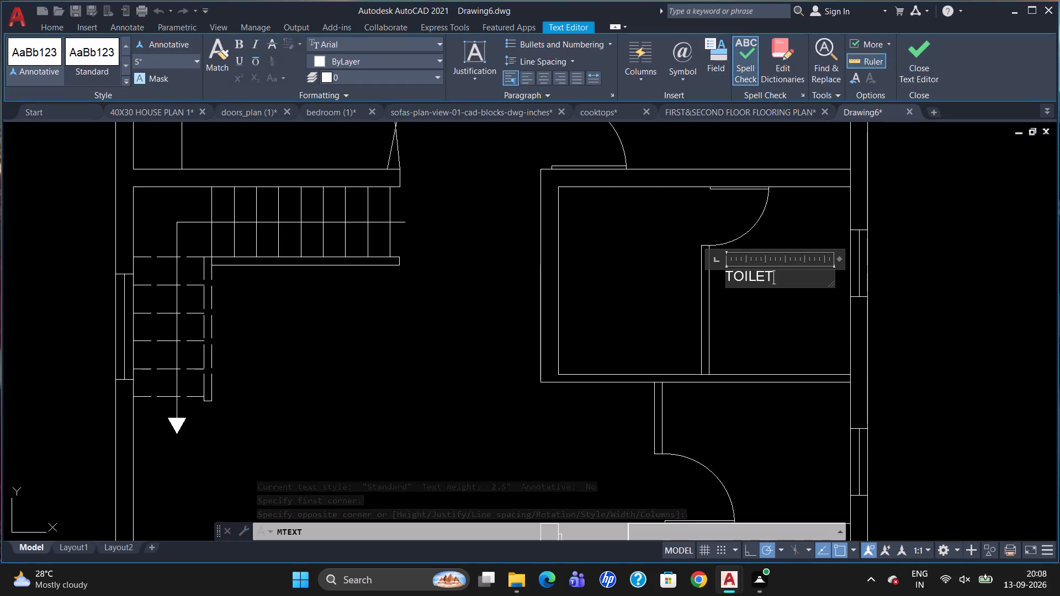
{"action": "key", "text": "Return"}
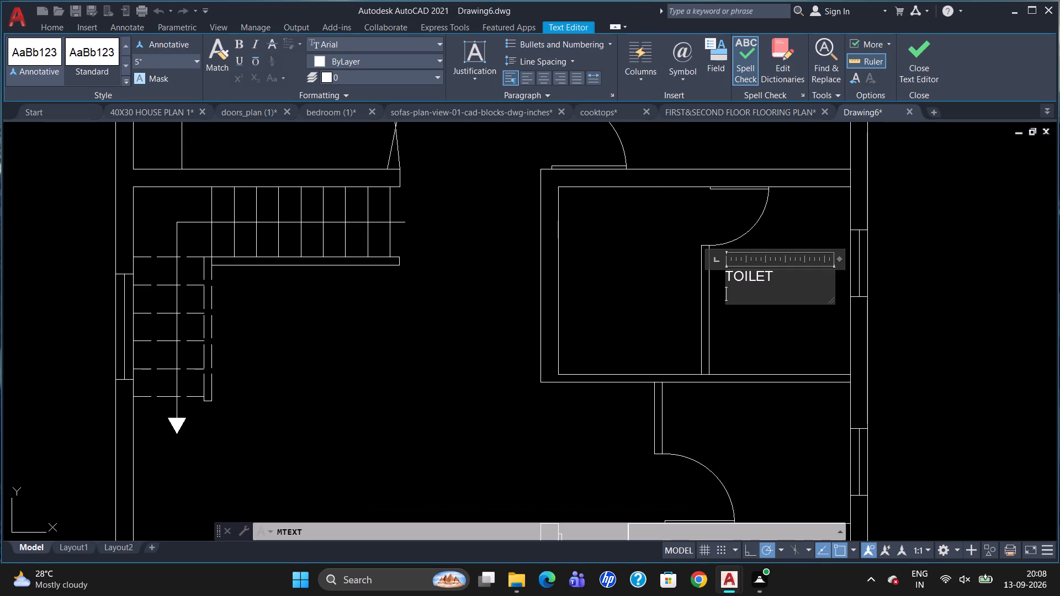
{"action": "type", "text": "6'-0\" X"}
{"action": "key", "text": "space"}
{"action": "key", "text": "8"}
{"action": "type", "text": "'-0\""}
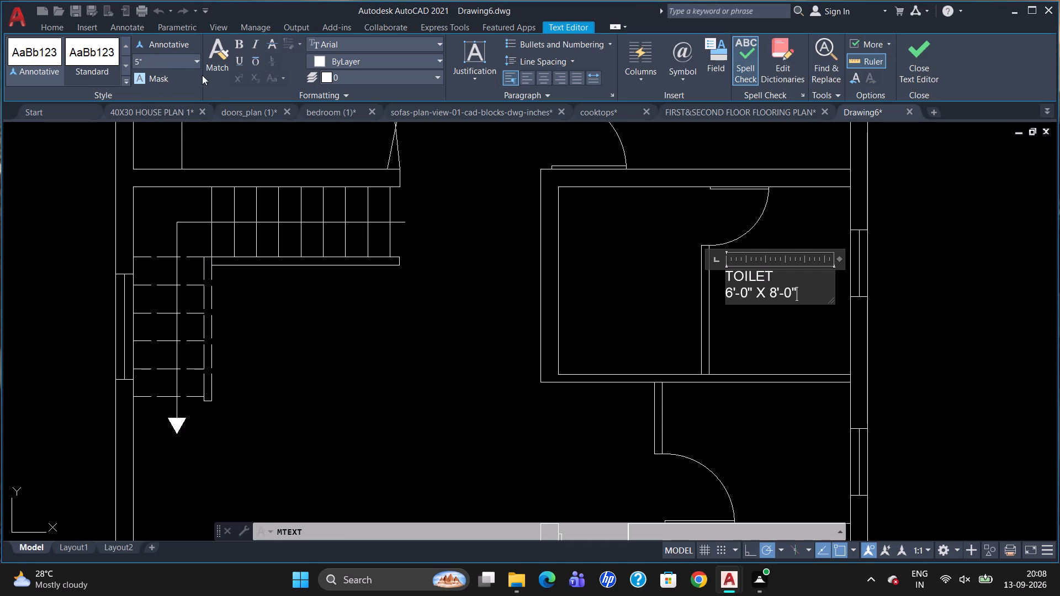
{"action": "left_click", "coordinate": [622, 296]}
Draw an L-shaped cupboard line in the room west of the toilet, starting 2' from its northwest inner corner and ending at the toilet partition.
{"action": "key", "text": "l"}
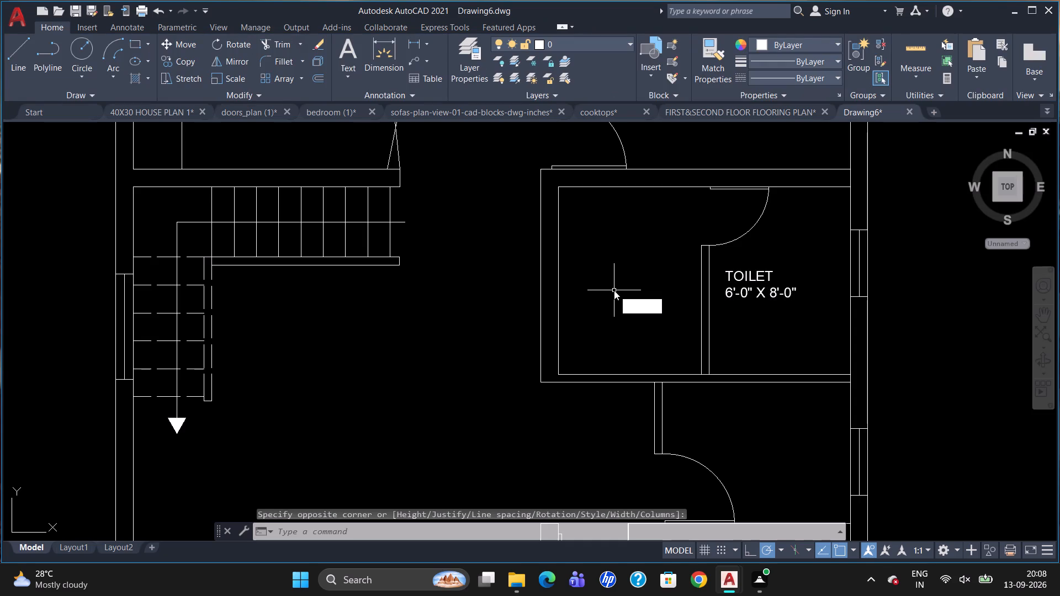
{"action": "key", "text": "Return"}
{"action": "type", "text": "TK"}
{"action": "key", "text": "Return"}
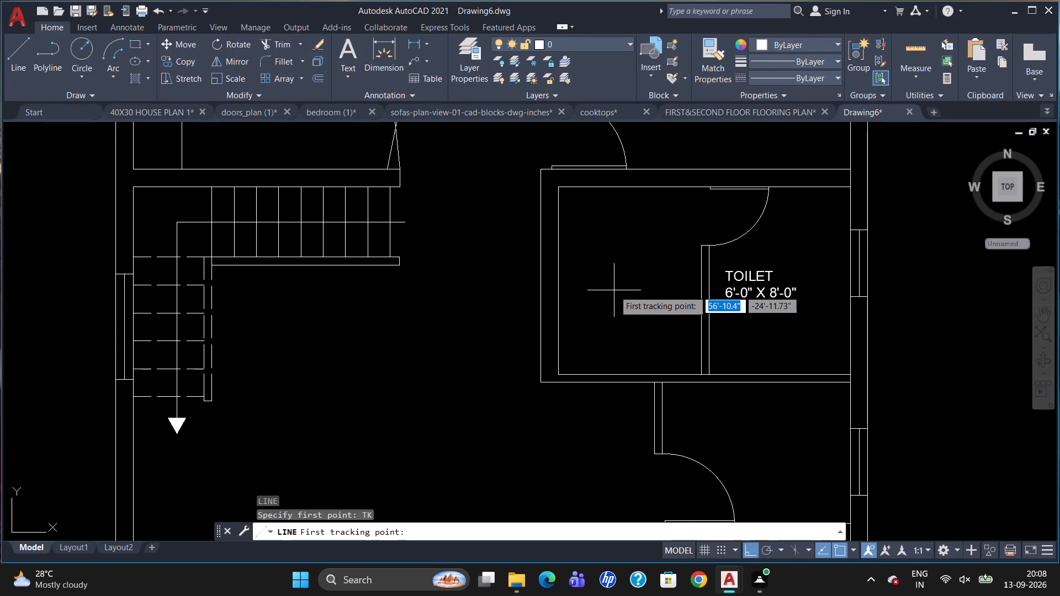
{"action": "left_click", "coordinate": [560, 187]}
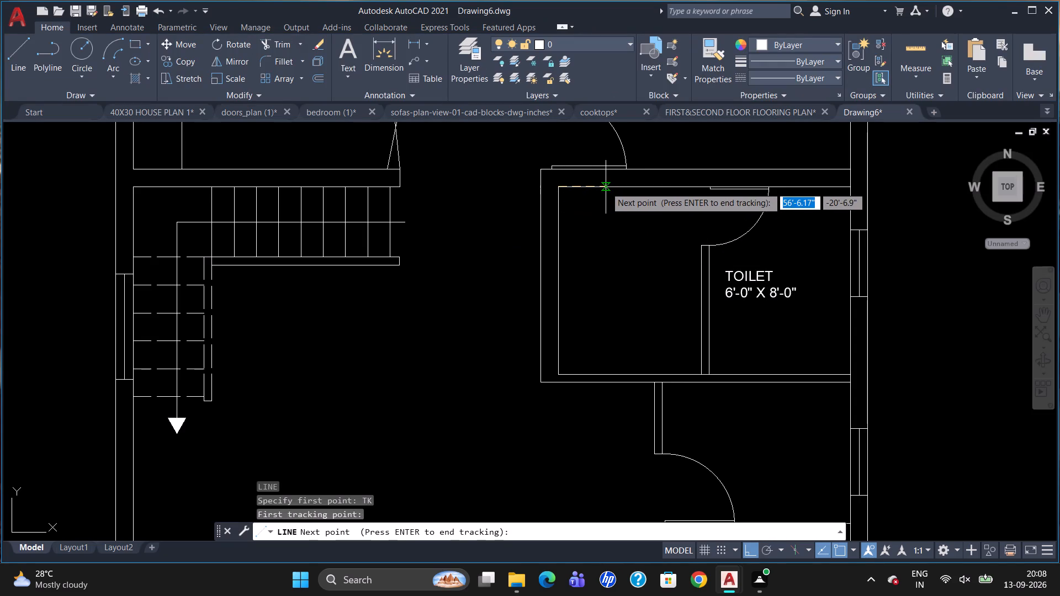
{"action": "type", "text": "2'"}
{"action": "key", "text": "Return"}
{"action": "key", "text": "Return"}
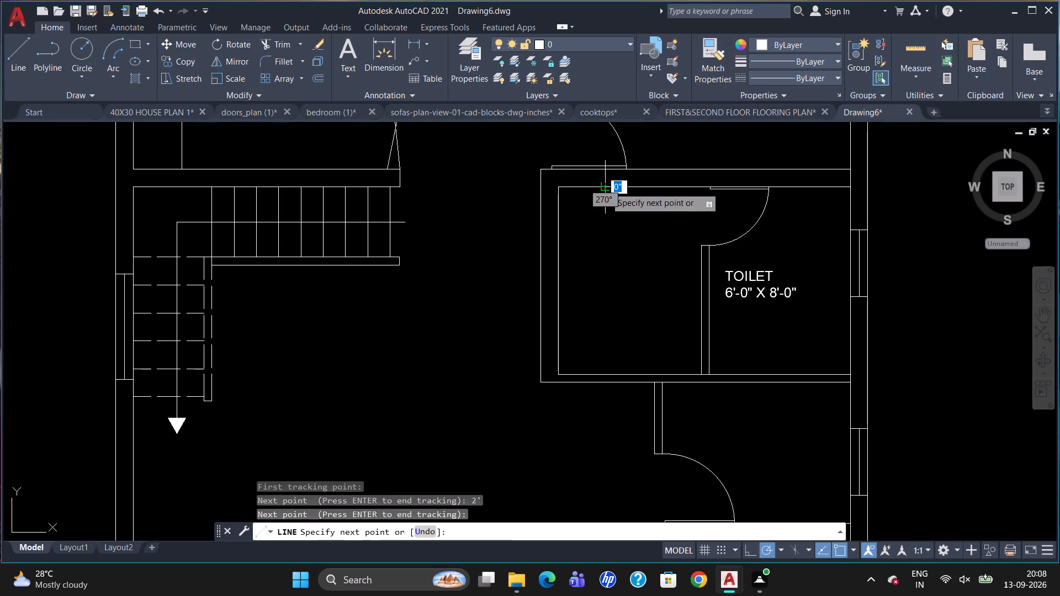
{"action": "left_click", "coordinate": [606, 339]}
{"action": "left_click", "coordinate": [701, 340]}
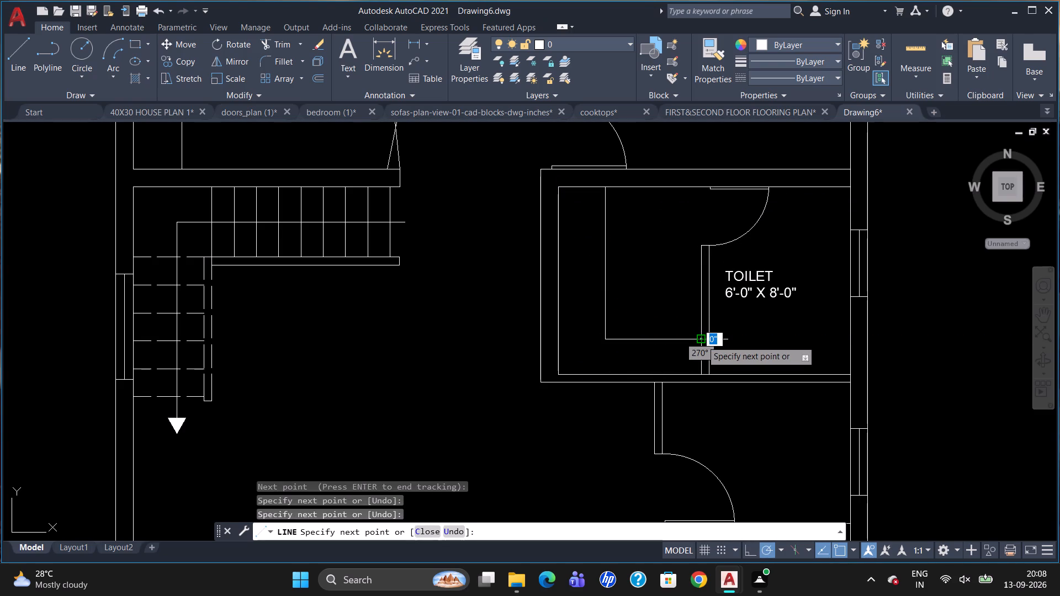
{"action": "key", "text": "Escape"}
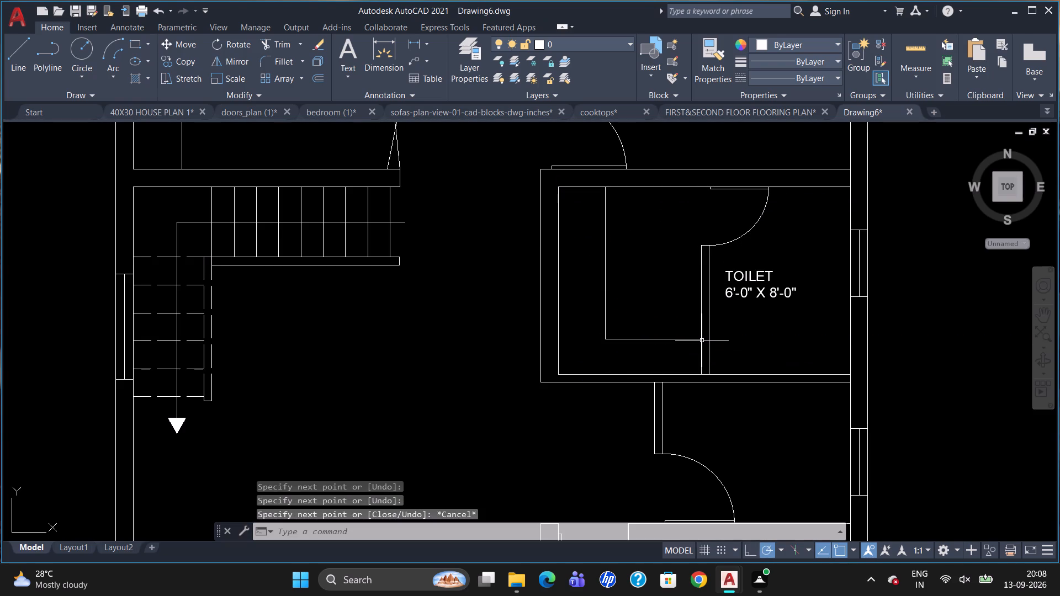
Add a 5" high two-line text label inside the L-shaped line reading "DRESSING" and "5'-8" X 8'-0"", widened so the size fits one line.
{"action": "key", "text": "t"}
{"action": "key", "text": "Return"}
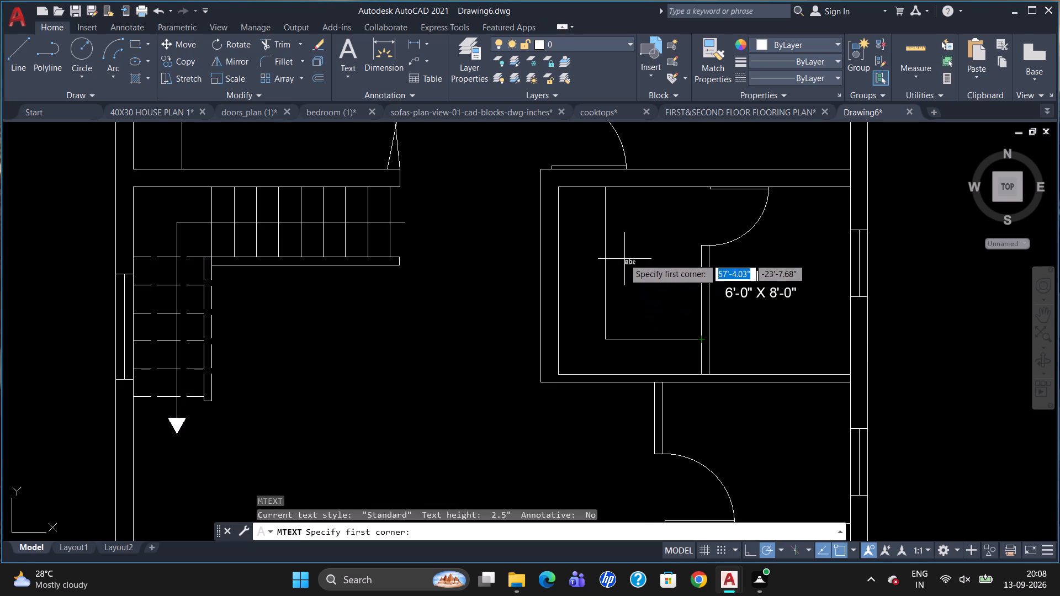
{"action": "left_click_drag", "start_coordinate": [619, 255], "coordinate": [621, 270]}
{"action": "left_click", "coordinate": [681, 310]}
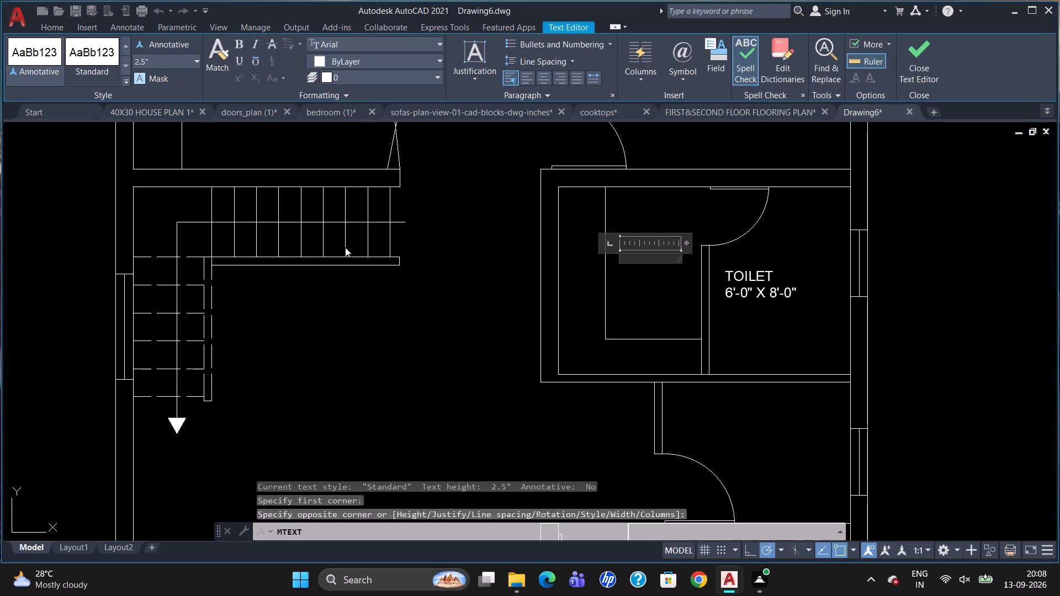
{"action": "left_click", "coordinate": [181, 54]}
{"action": "key", "text": "BackSpace"}
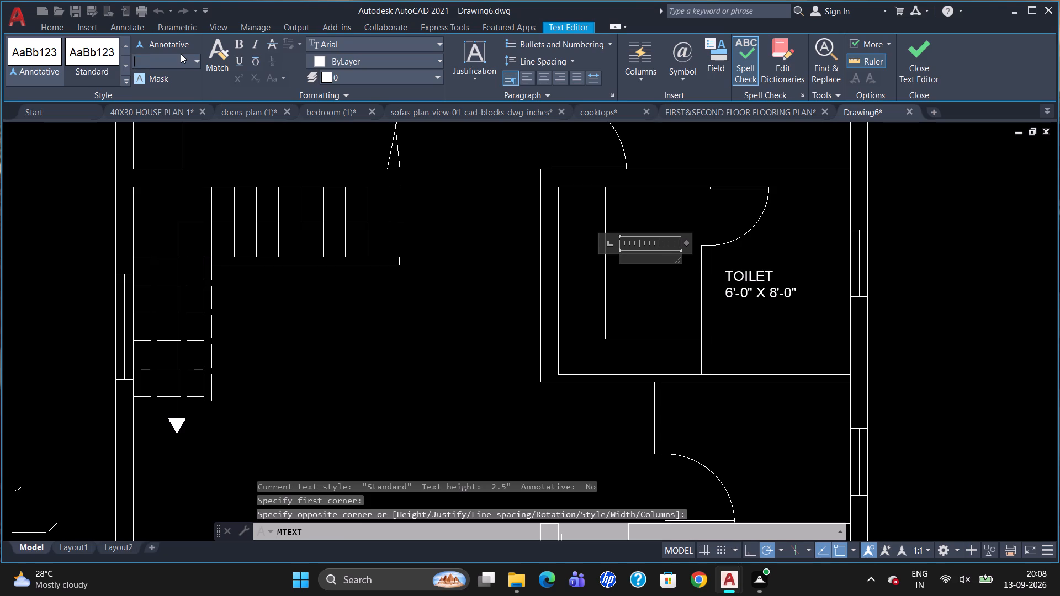
{"action": "key", "text": "5"}
{"action": "key", "text": "Return"}
{"action": "type", "text": "DRESSINF"}
{"action": "key", "text": "BackSpace"}
{"action": "key", "text": "g"}
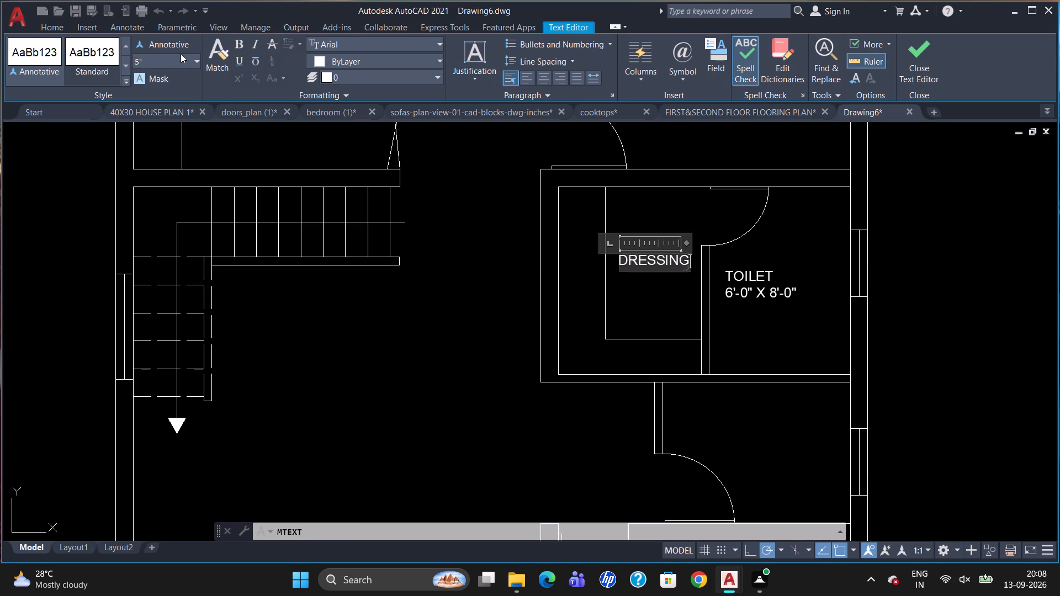
{"action": "key", "text": "Return"}
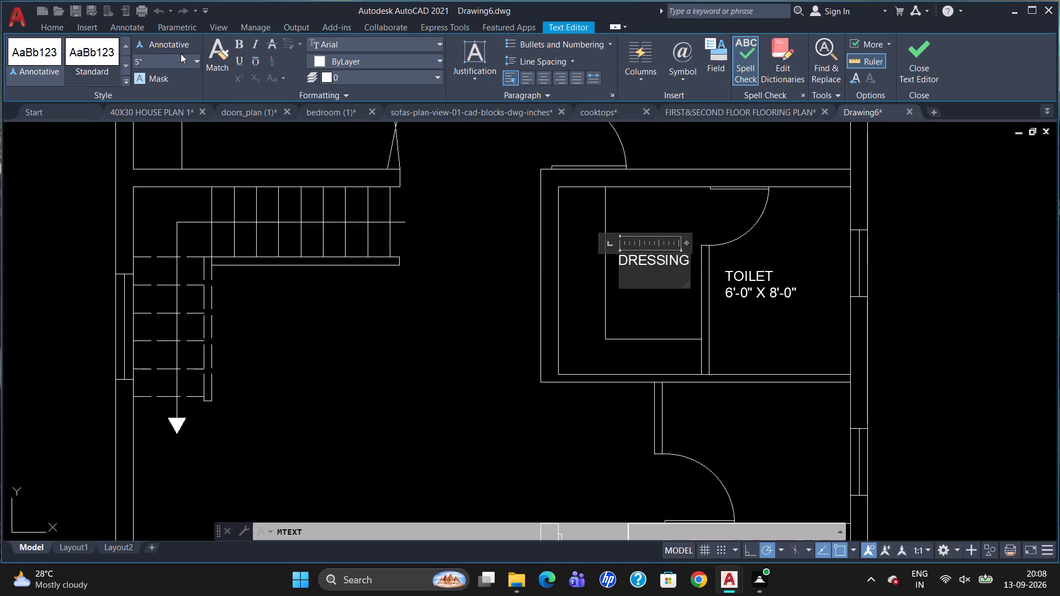
{"action": "type", "text": "5'-8\" X"}
{"action": "key", "text": "space"}
{"action": "type", "text": "8'-0\""}
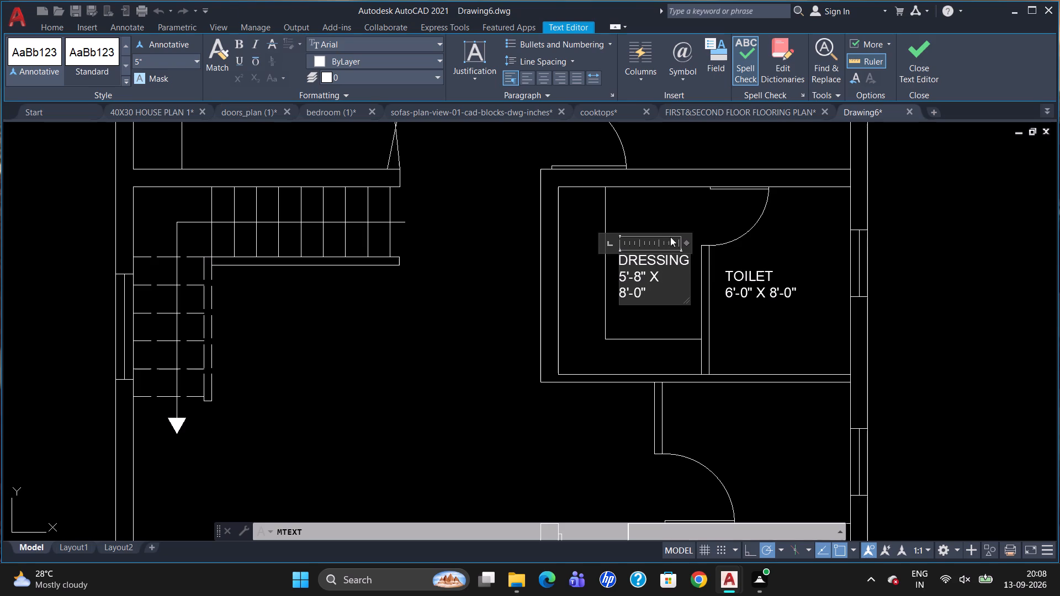
{"action": "left_click_drag", "start_coordinate": [684, 242], "coordinate": [714, 246]}
{"action": "left_click", "coordinate": [729, 332]}
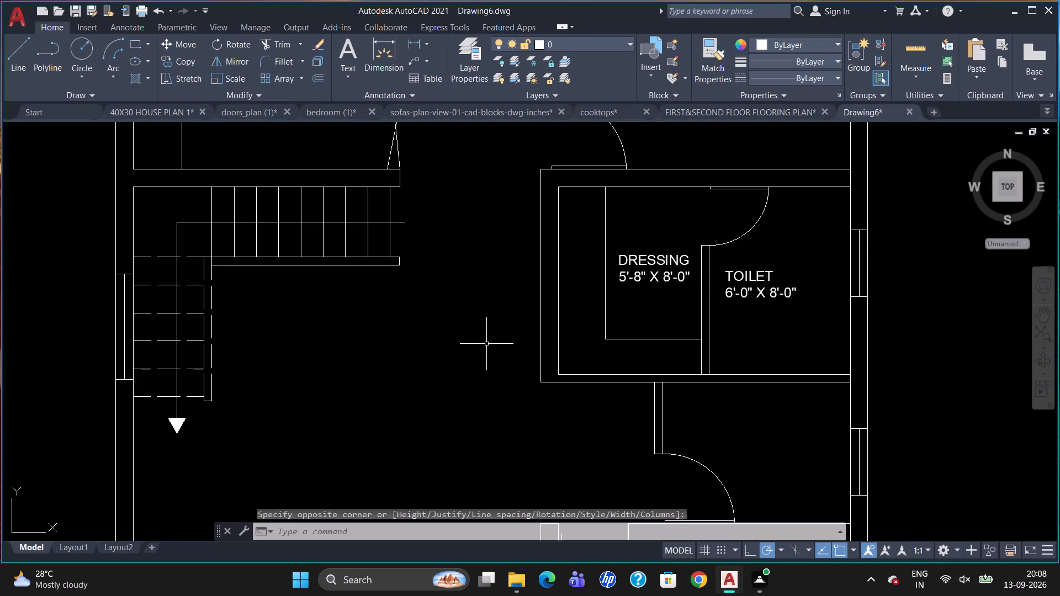
Add a 5" high text label reading "CUPBOARD" in the open area between the staircase and the dressing room.
{"action": "key", "text": "t"}
{"action": "key", "text": "Return"}
{"action": "left_click_drag", "start_coordinate": [397, 321], "coordinate": [398, 328]}
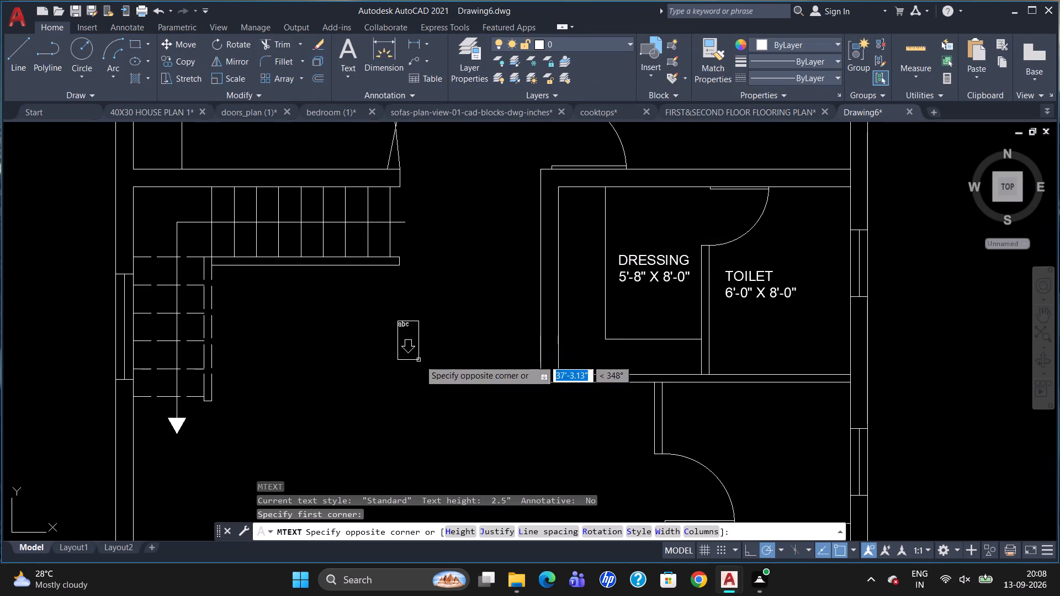
{"action": "left_click", "coordinate": [513, 359]}
{"action": "left_click", "coordinate": [161, 70]}
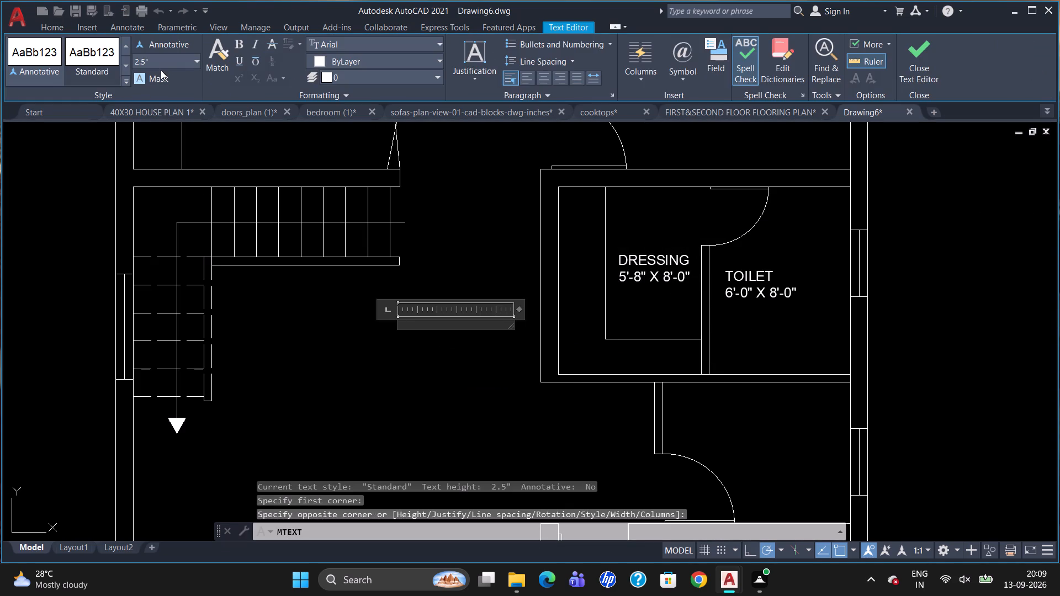
{"action": "left_click", "coordinate": [166, 64]}
{"action": "key", "text": "BackSpace"}
{"action": "key", "text": "5"}
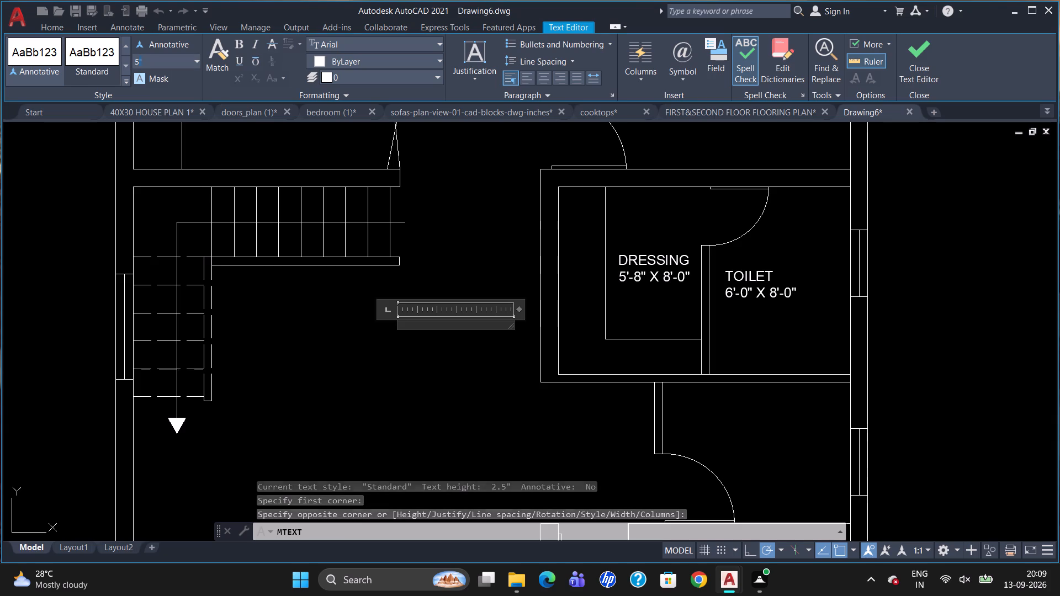
{"action": "key", "text": "Return"}
{"action": "type", "text": "CUPBOARD"}
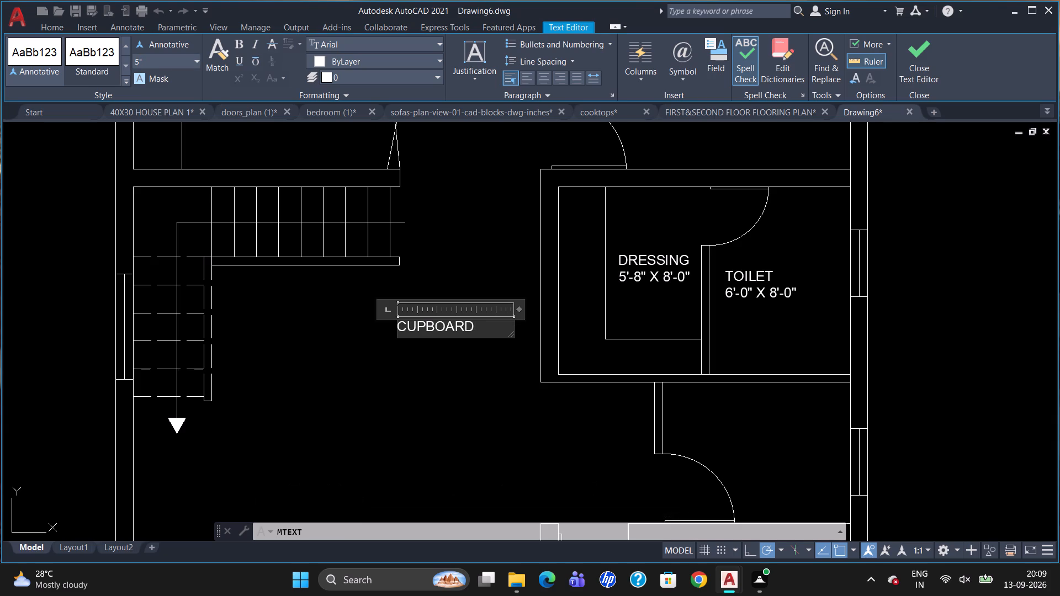
{"action": "left_click", "coordinate": [472, 358]}
Rotate the "CUPBOARD" label 90° so it reads vertically.
{"action": "left_click", "coordinate": [438, 328]}
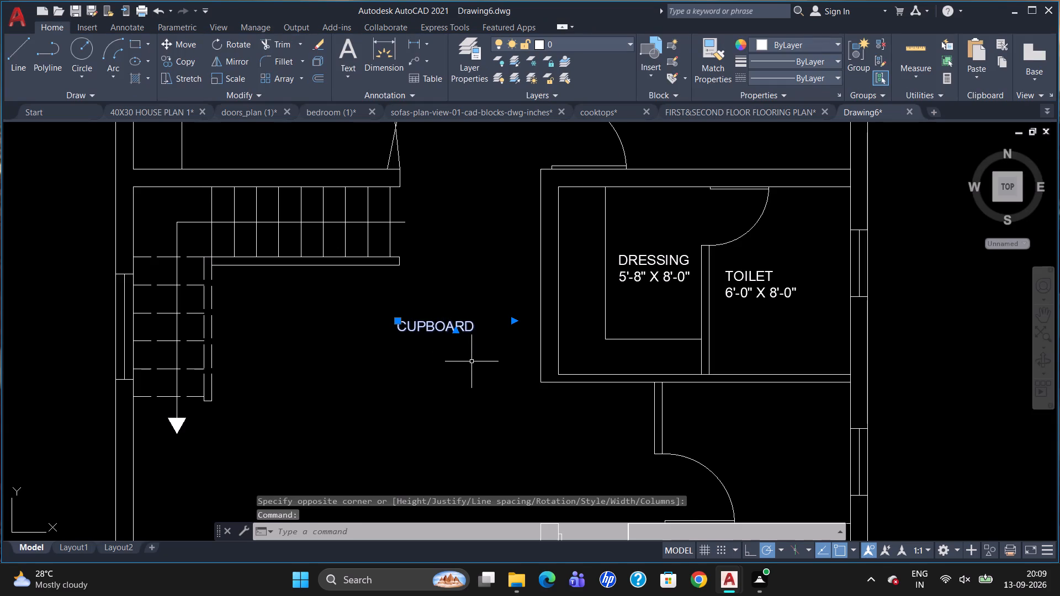
{"action": "type", "text": "RO"}
{"action": "key", "text": "Return"}
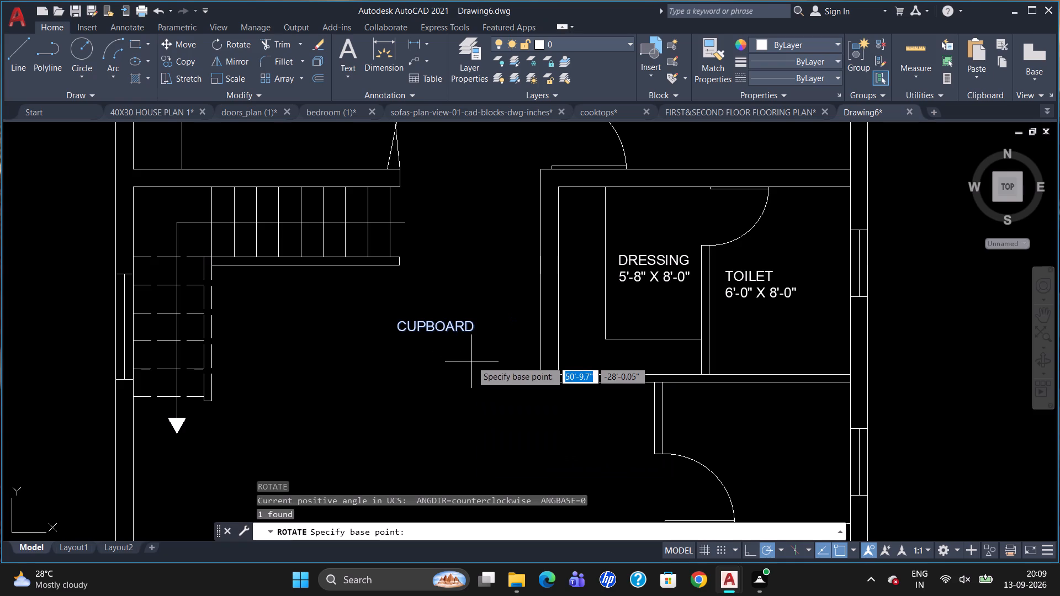
{"action": "left_click", "coordinate": [469, 326]}
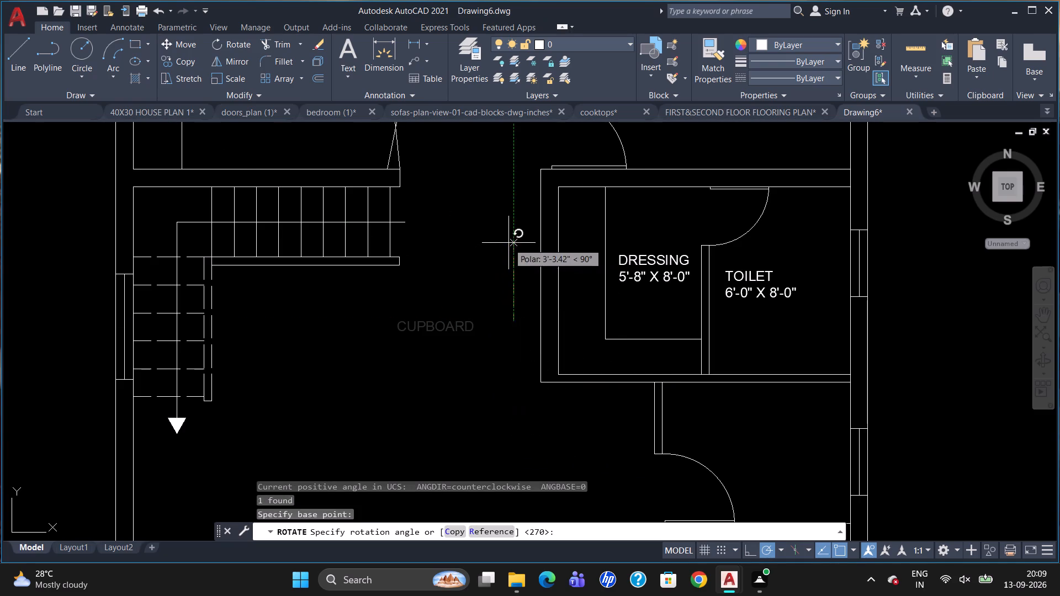
{"action": "left_click_drag", "start_coordinate": [508, 242], "coordinate": [506, 256]}
{"action": "left_click", "coordinate": [517, 393]}
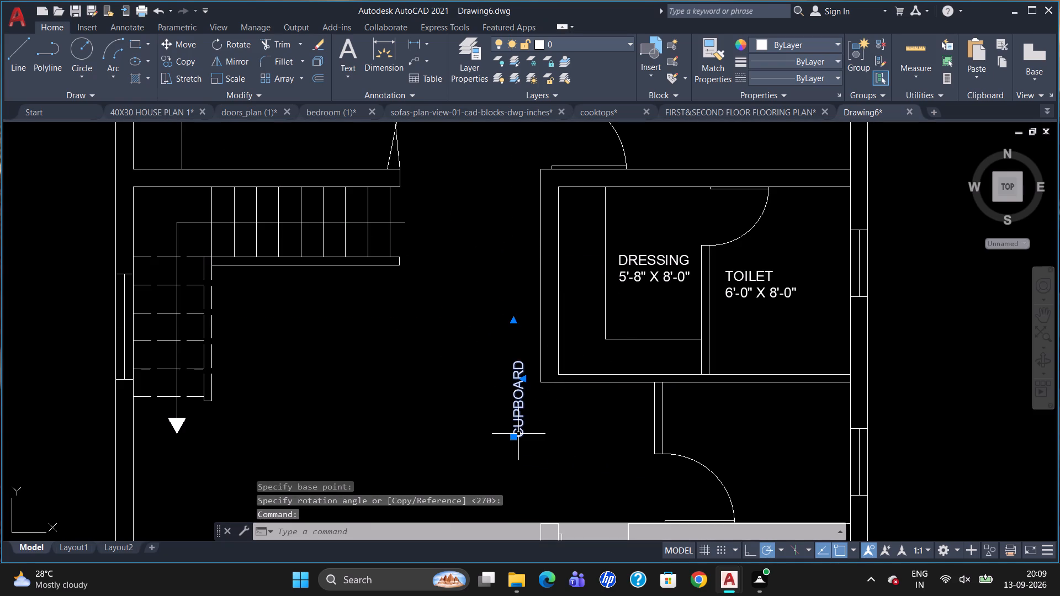
Move the vertical "CUPBOARD" label into the narrow strip along the dressing room's west wall.
{"action": "left_click", "coordinate": [518, 434]}
{"action": "left_click", "coordinate": [516, 437]}
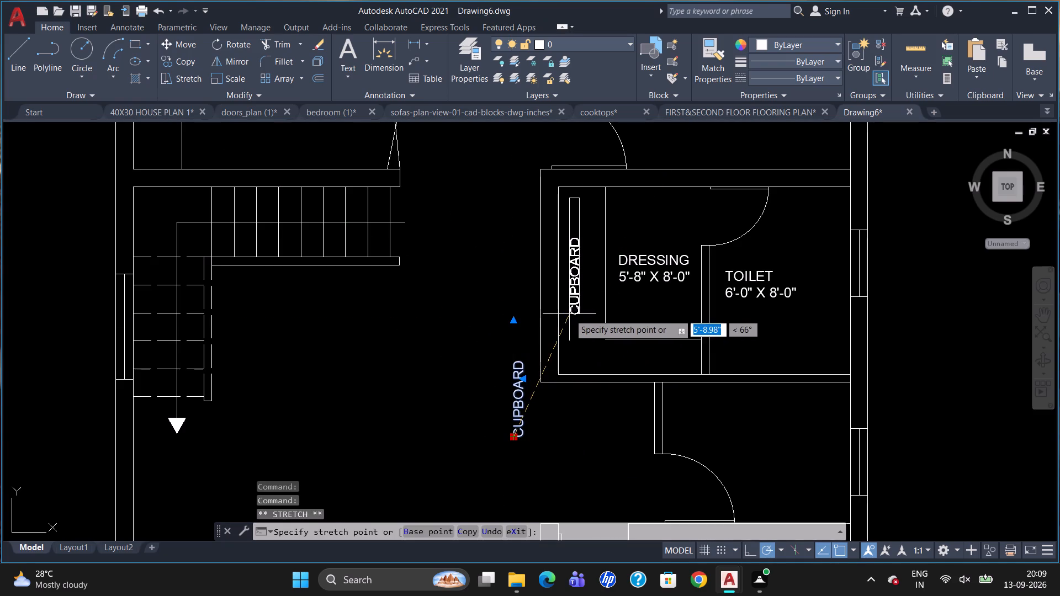
{"action": "left_click", "coordinate": [570, 315]}
{"action": "key", "text": "Escape"}
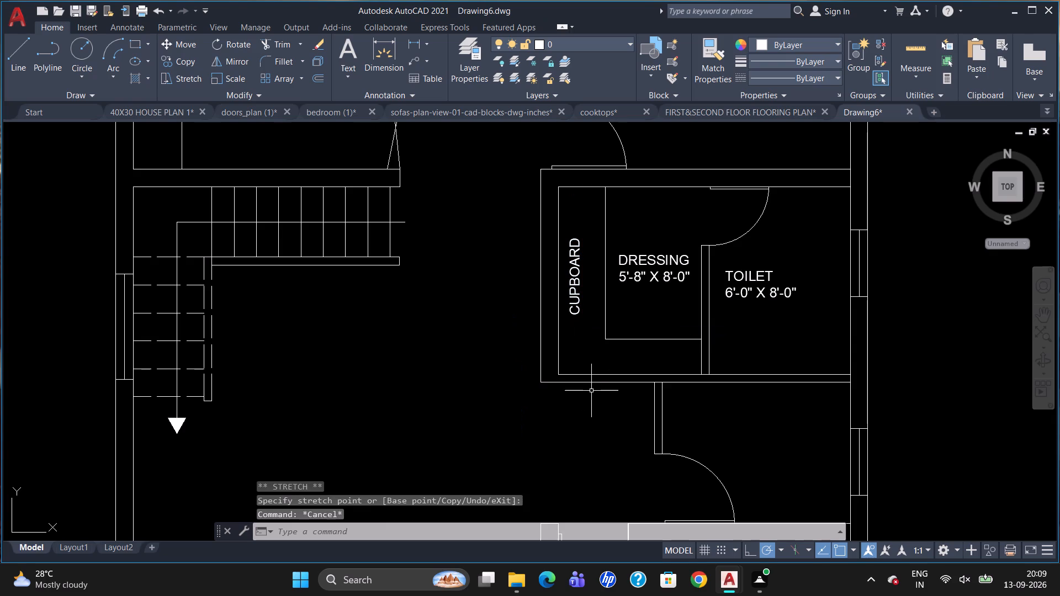
Add a 5" high two-line text label in the small east room south of the existing toilet reading "TOILET" and "8'-0" X 6'-0"".
{"action": "scroll", "coordinate": [692, 264], "scroll_direction": "down", "scroll_amount": 1}
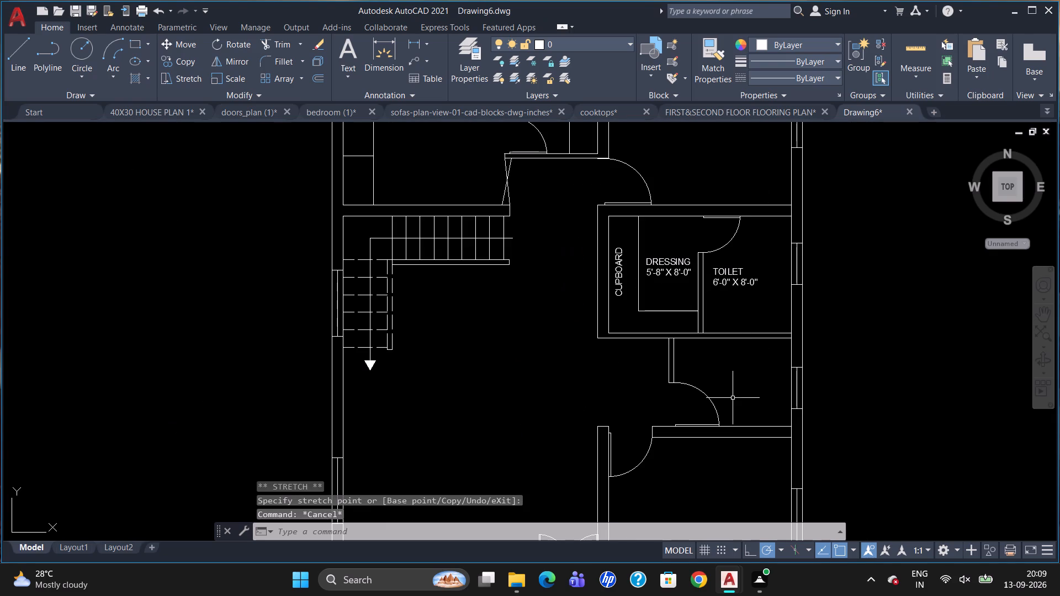
{"action": "key", "text": "y"}
{"action": "key", "text": "BackSpace"}
{"action": "key", "text": "t"}
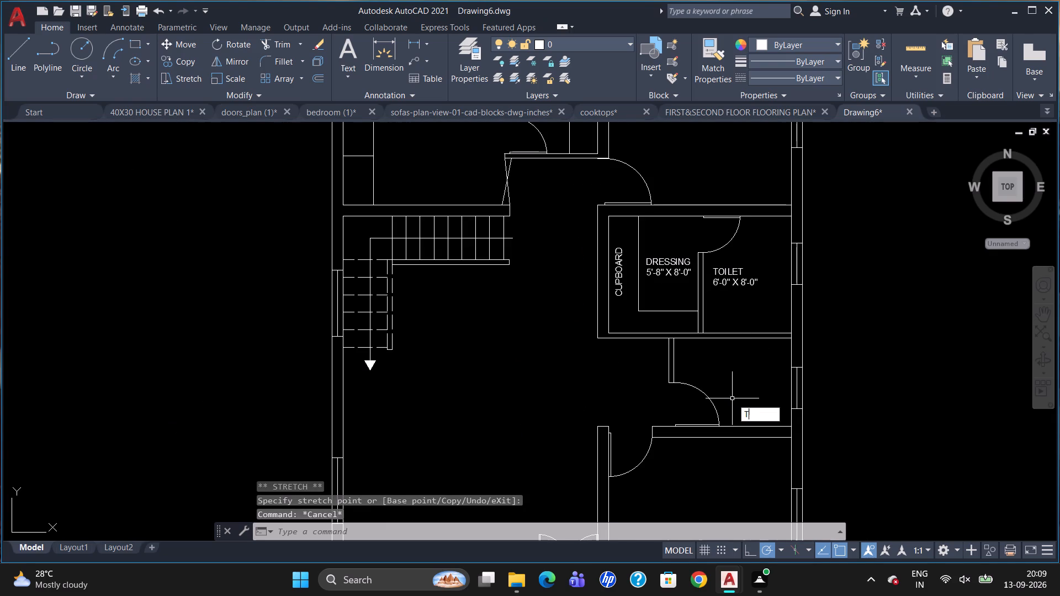
{"action": "key", "text": "Return"}
{"action": "left_click_drag", "start_coordinate": [708, 361], "coordinate": [712, 377]}
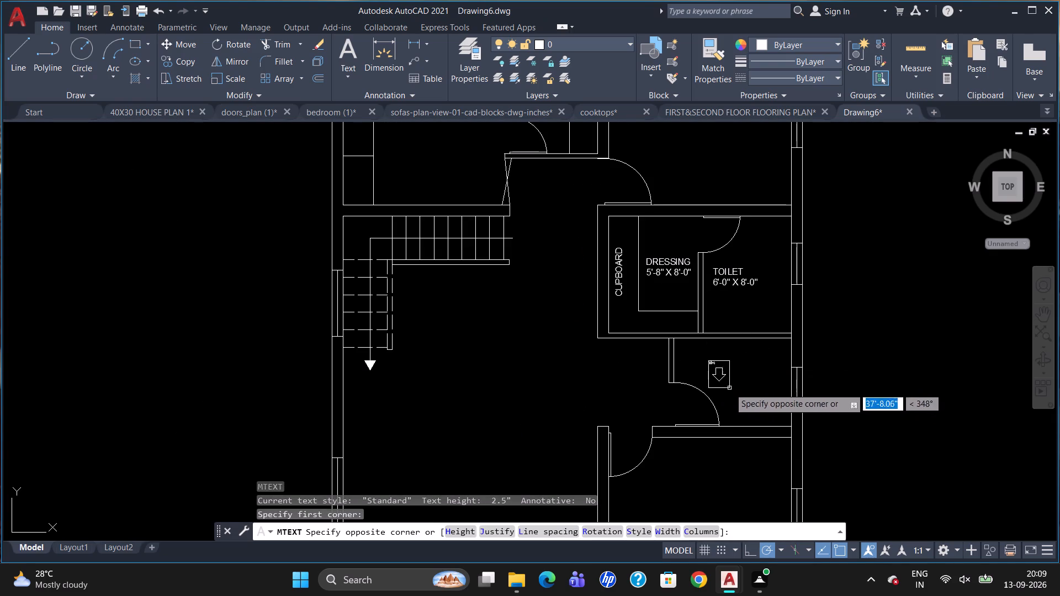
{"action": "left_click", "coordinate": [774, 391]}
{"action": "left_click", "coordinate": [153, 65]}
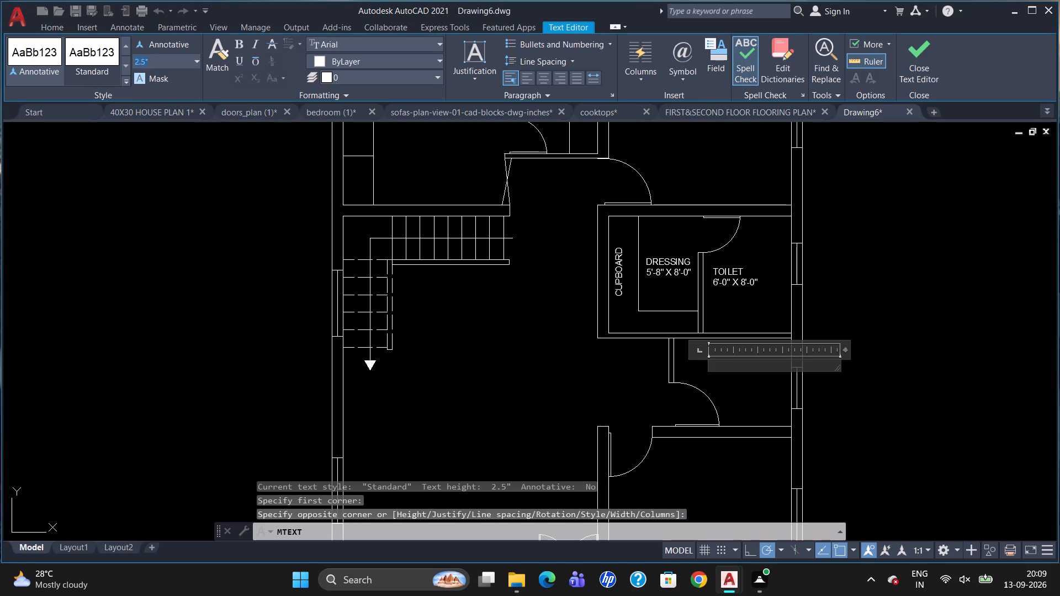
{"action": "key", "text": "BackSpace"}
{"action": "key", "text": "5"}
{"action": "key", "text": "Return"}
{"action": "key", "text": "y"}
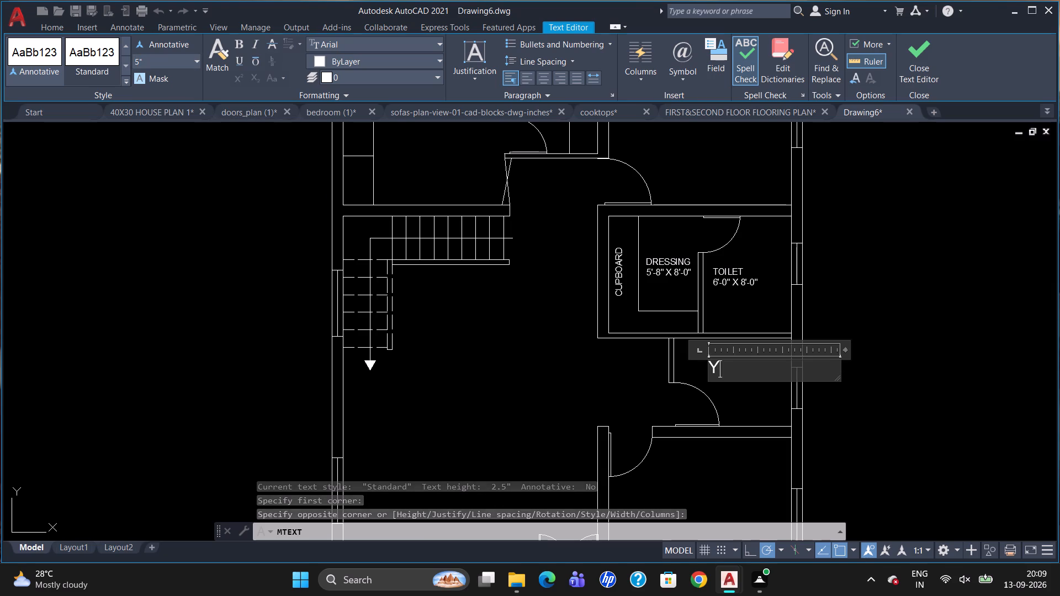
{"action": "key", "text": "BackSpace"}
{"action": "type", "text": "TOILET"}
{"action": "key", "text": "Return"}
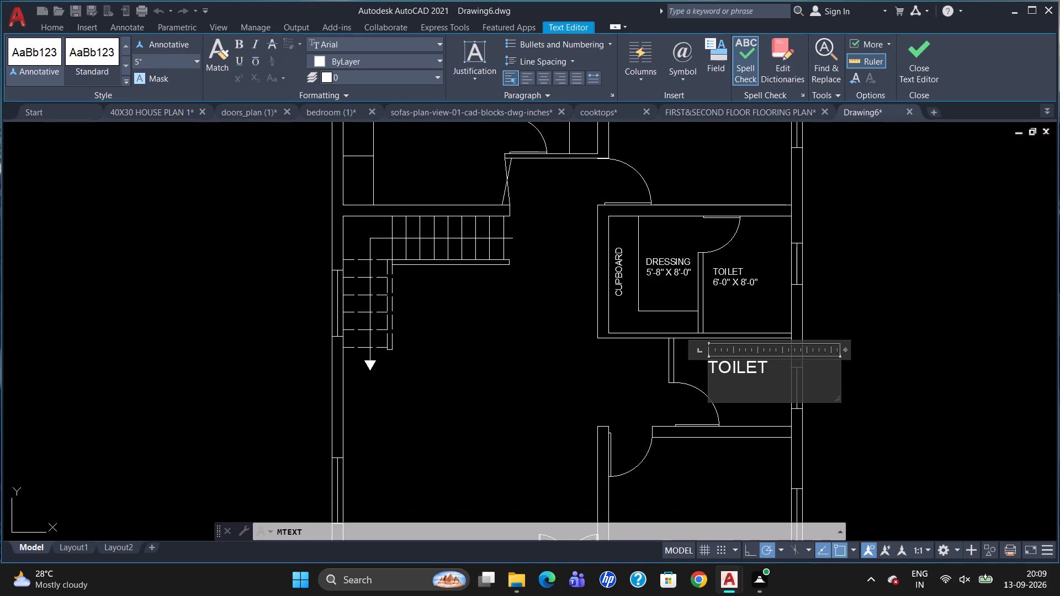
{"action": "type", "text": "8'-0\" X 6'-0\""}
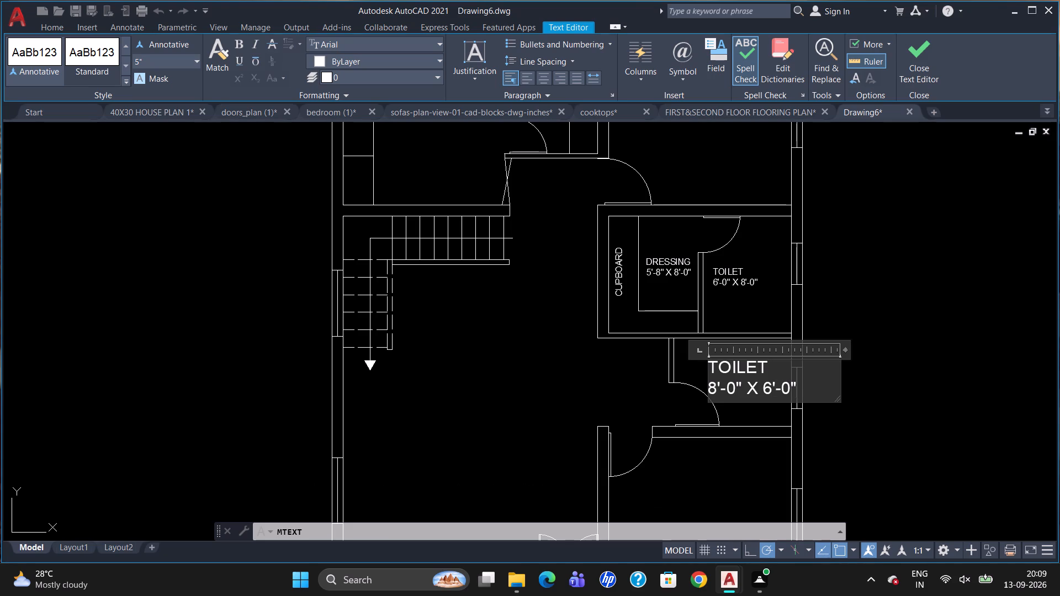
{"action": "left_click", "coordinate": [501, 305]}
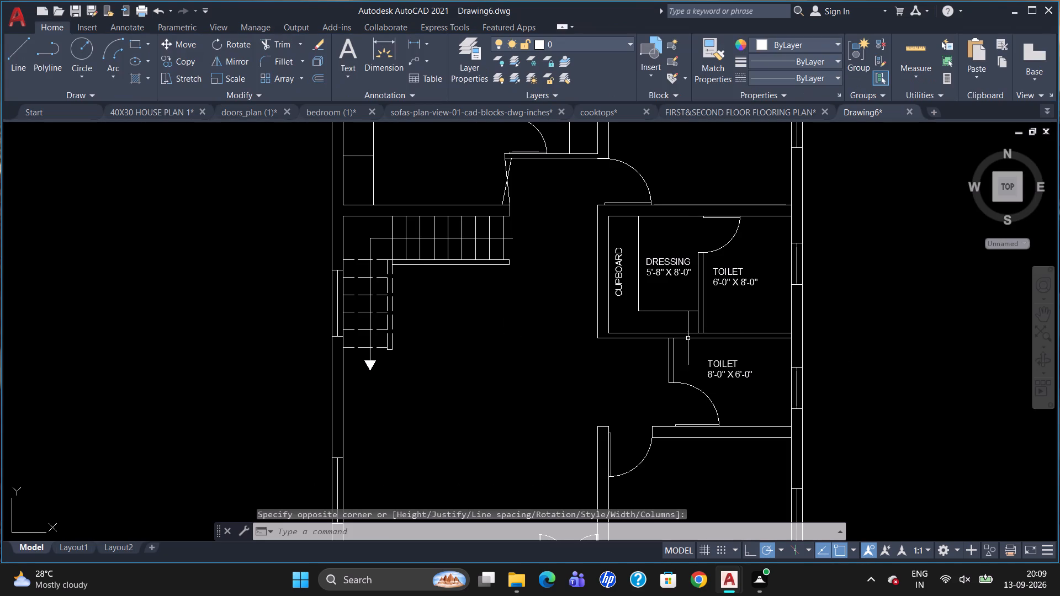
Add a 5" high two-line text label in the southeast room reading "BEDROOM" and "12'-0" X 14'-0"".
{"action": "scroll", "coordinate": [711, 272], "scroll_direction": "down", "scroll_amount": 2}
{"action": "scroll", "coordinate": [698, 426], "scroll_direction": "up", "scroll_amount": 2}
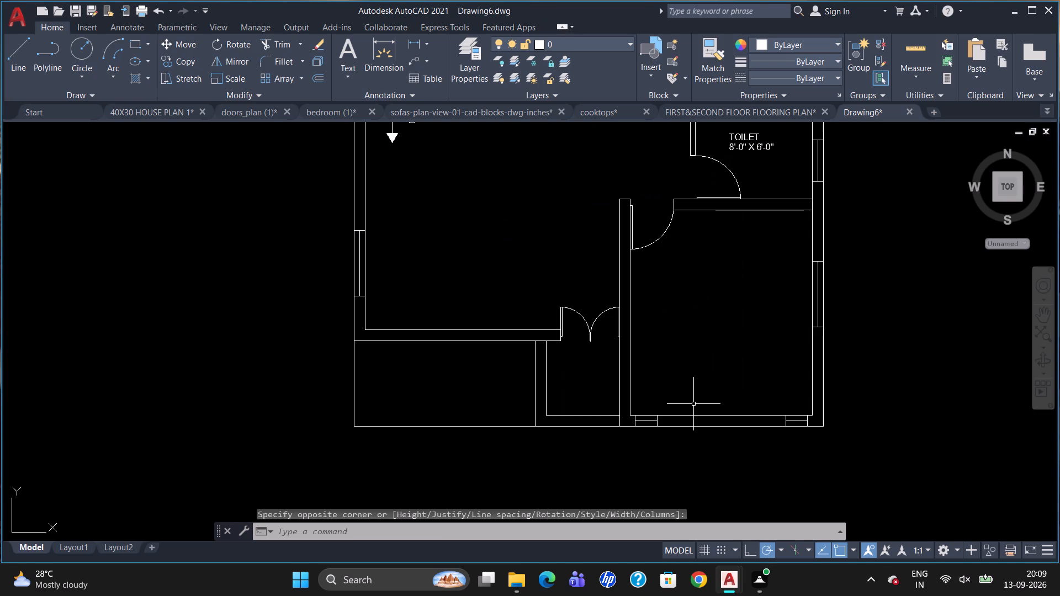
{"action": "key", "text": "t"}
{"action": "key", "text": "Return"}
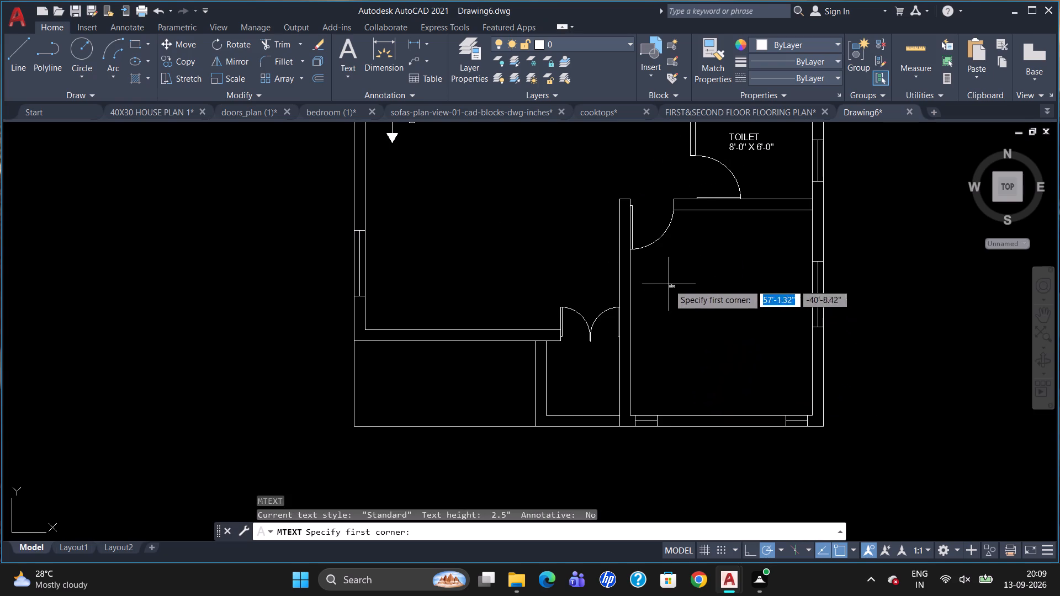
{"action": "left_click_drag", "start_coordinate": [669, 284], "coordinate": [669, 315]}
{"action": "left_click", "coordinate": [781, 342]}
{"action": "left_click", "coordinate": [156, 53]}
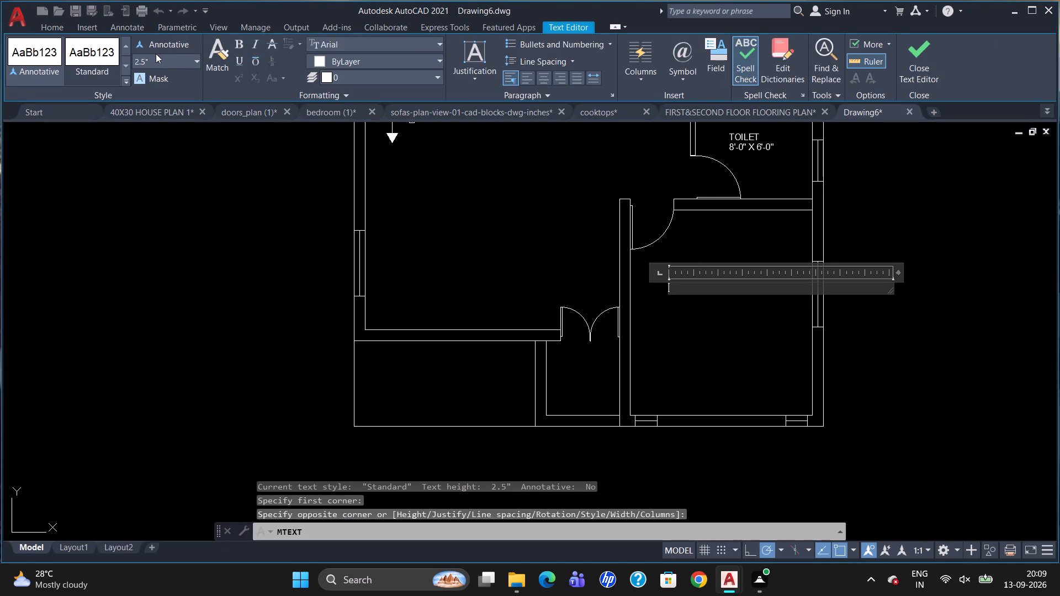
{"action": "left_click", "coordinate": [157, 58]}
{"action": "key", "text": "BackSpace"}
{"action": "key", "text": "5"}
{"action": "key", "text": "Return"}
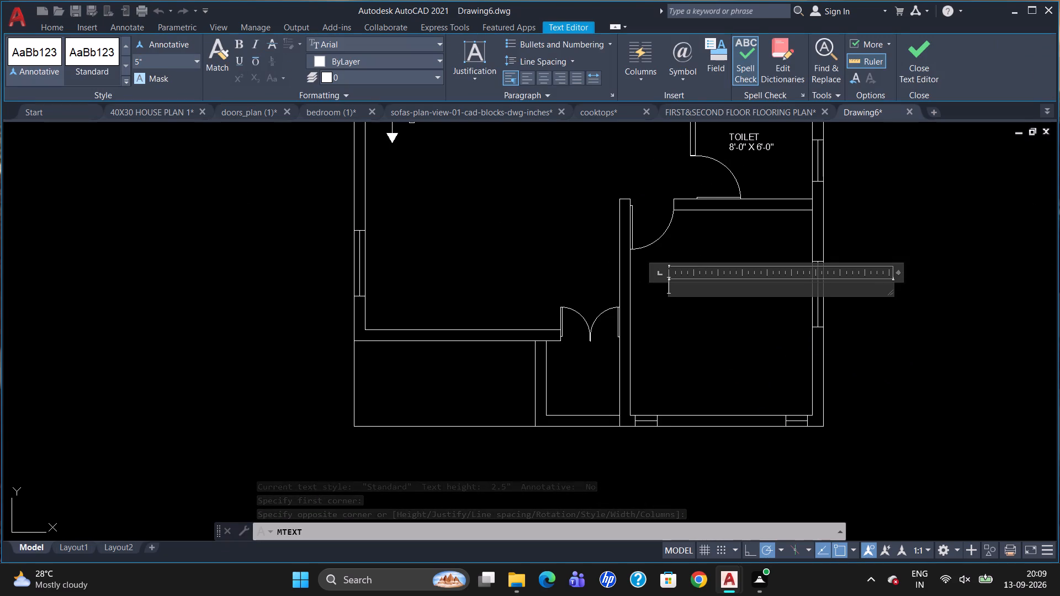
{"action": "type", "text": "BEDROOM"}
{"action": "key", "text": "Return"}
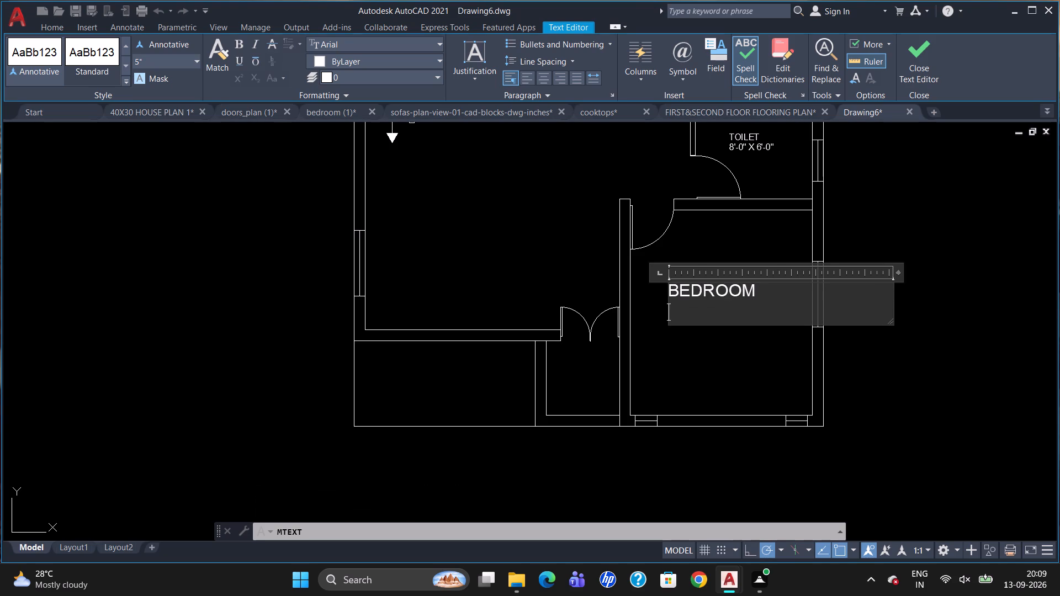
{"action": "type", "text": "12'-0\" X 14'-0\""}
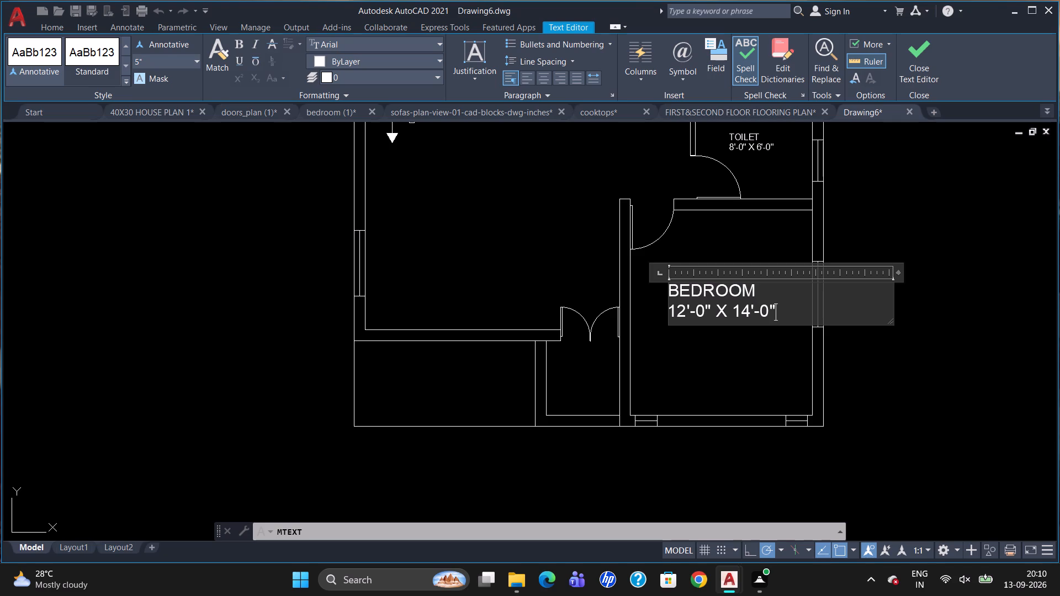
{"action": "left_click", "coordinate": [736, 365]}
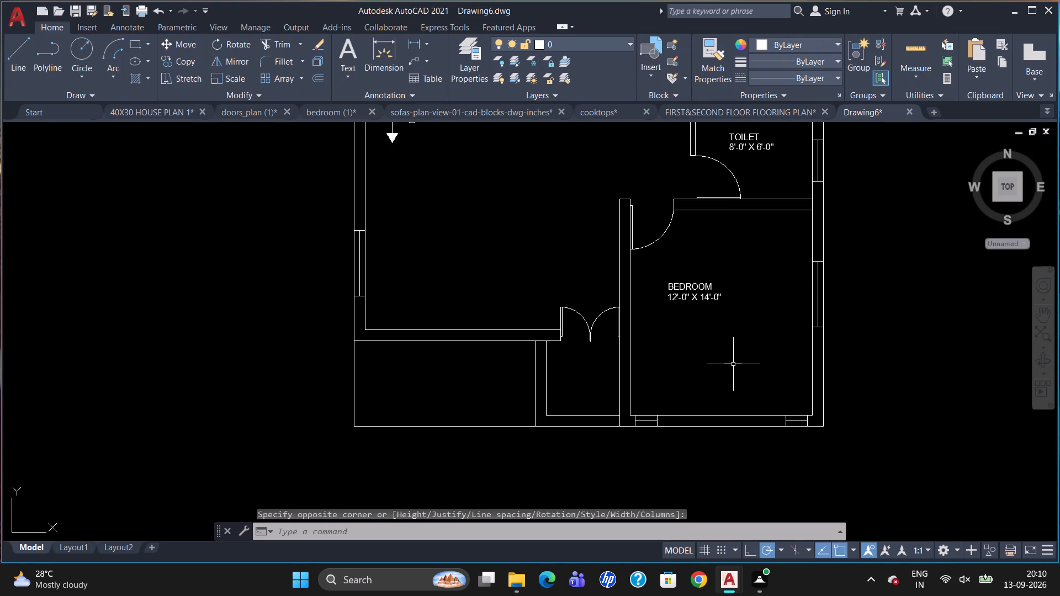
Shift the southeast "BEDROOM" label slightly southeast, closer to the middle of its room.
{"action": "left_click", "coordinate": [686, 287]}
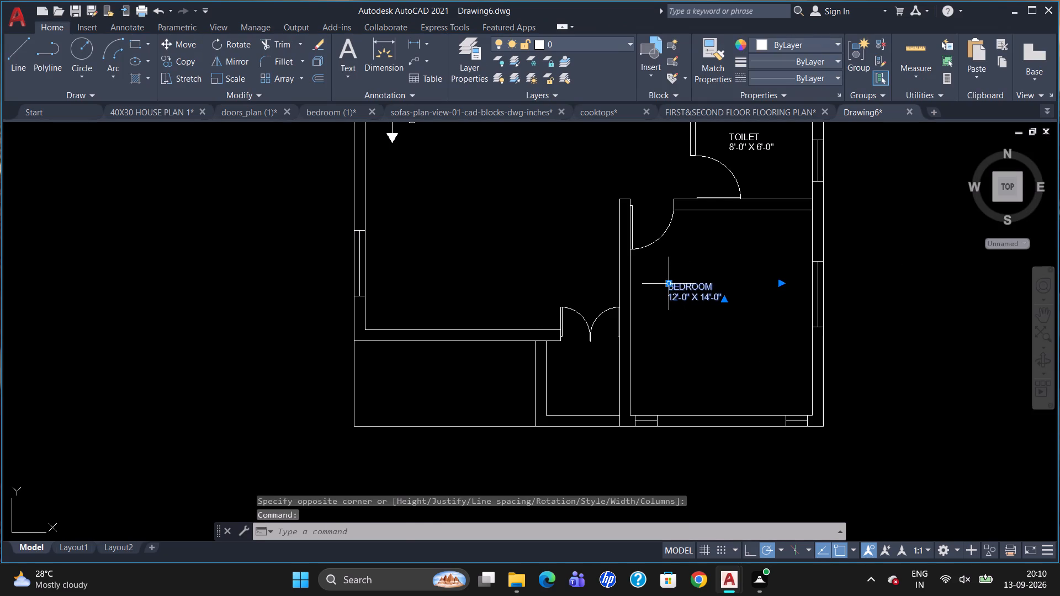
{"action": "left_click", "coordinate": [669, 286]}
{"action": "left_click", "coordinate": [691, 298]}
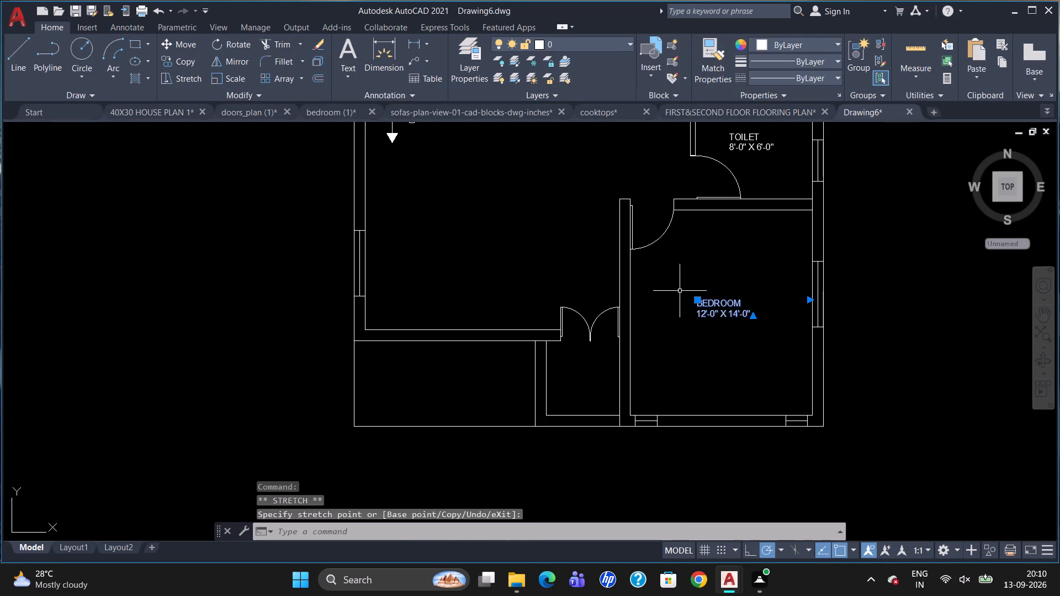
{"action": "key", "text": "Escape"}
Copy the window in the west wall south of the staircase into the open hall area.
{"action": "scroll", "coordinate": [740, 212], "scroll_direction": "down", "scroll_amount": 1}
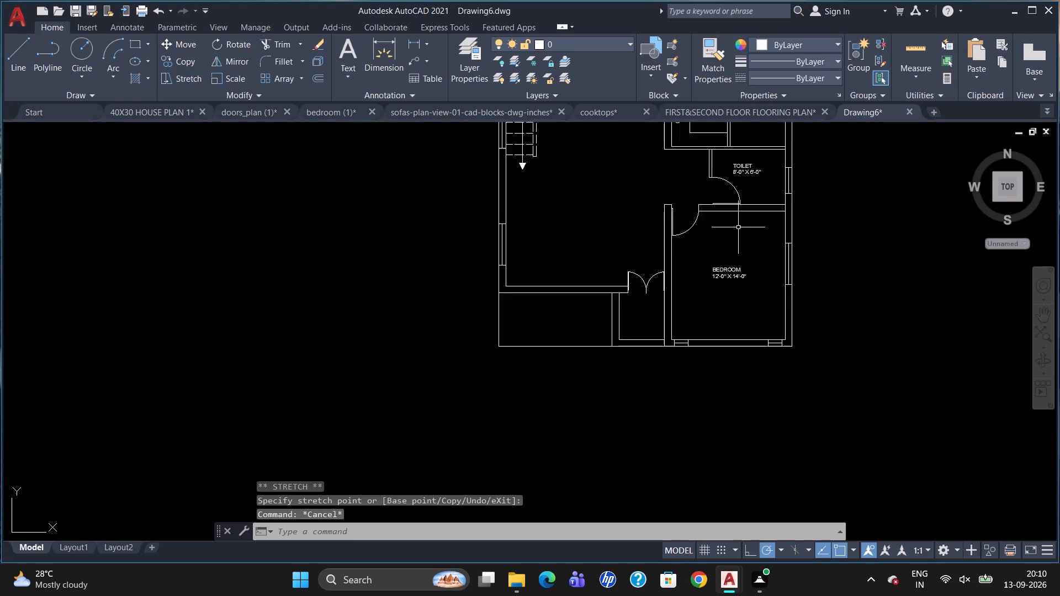
{"action": "scroll", "coordinate": [738, 228], "scroll_direction": "down", "scroll_amount": 1}
{"action": "scroll", "coordinate": [686, 283], "scroll_direction": "up", "scroll_amount": 1}
{"action": "scroll", "coordinate": [813, 306], "scroll_direction": "down", "scroll_amount": 1}
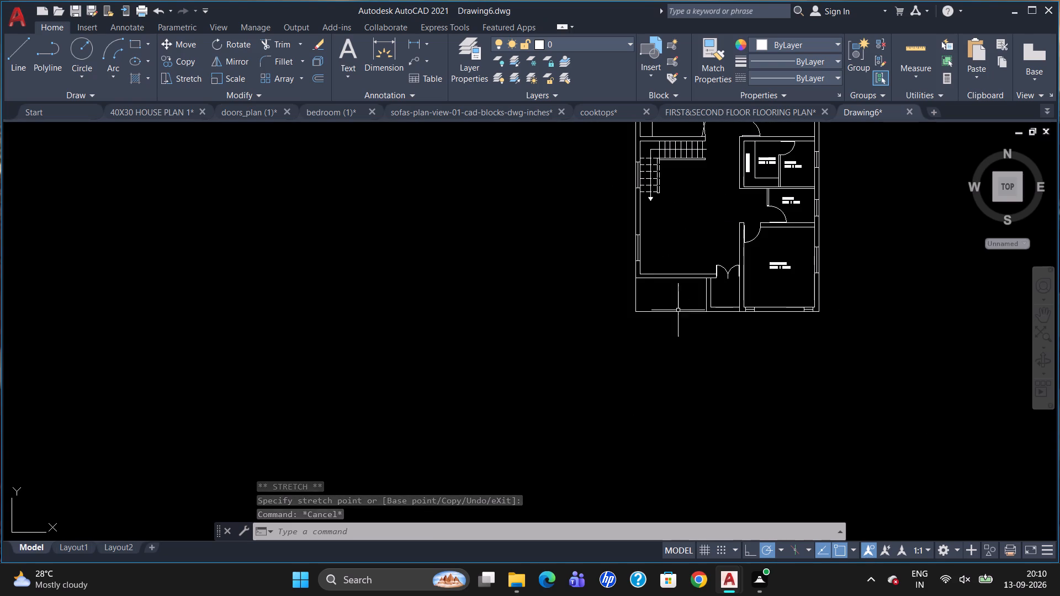
{"action": "scroll", "coordinate": [698, 256], "scroll_direction": "up", "scroll_amount": 1}
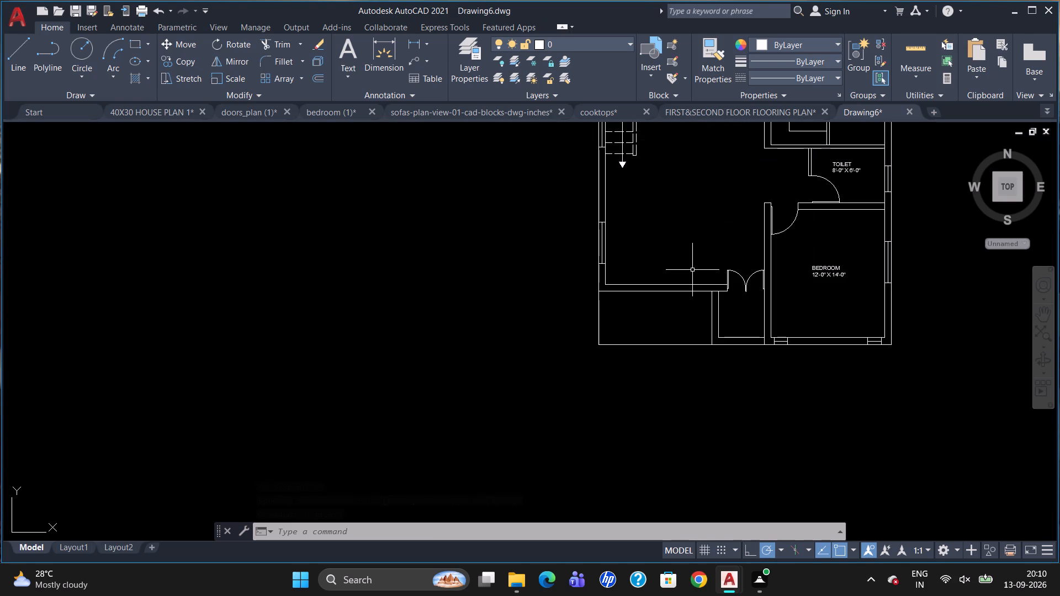
{"action": "left_click", "coordinate": [602, 246]}
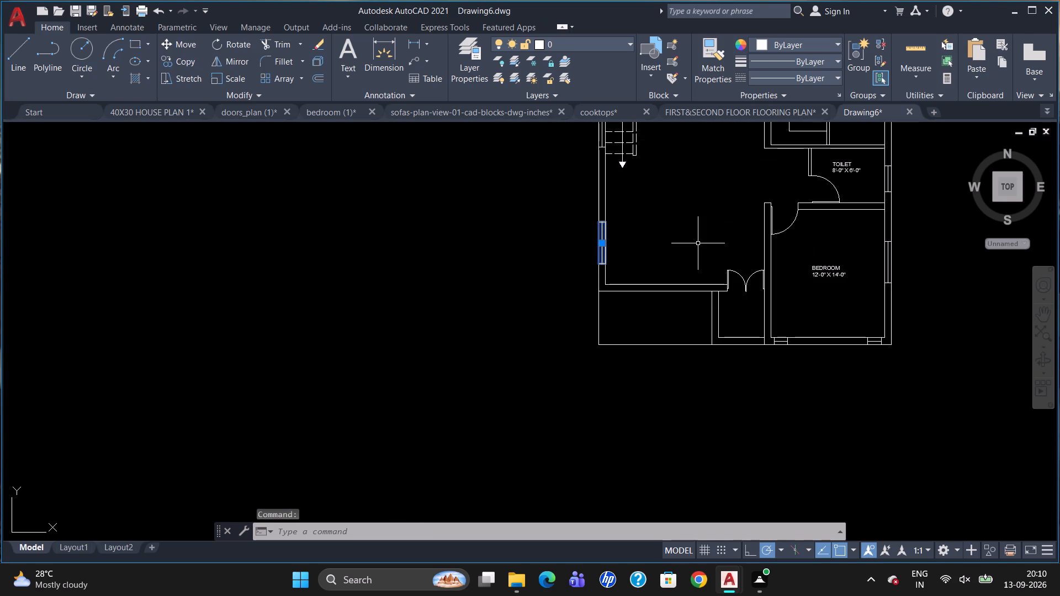
{"action": "type", "text": "CO"}
{"action": "key", "text": "Return"}
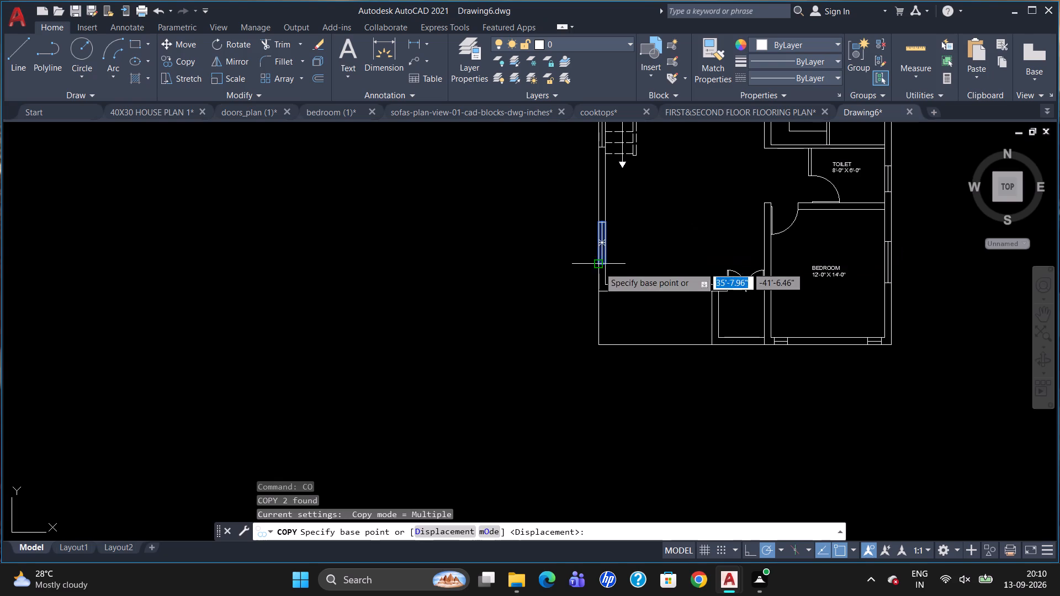
{"action": "left_click", "coordinate": [597, 258]}
{"action": "left_click", "coordinate": [650, 243]}
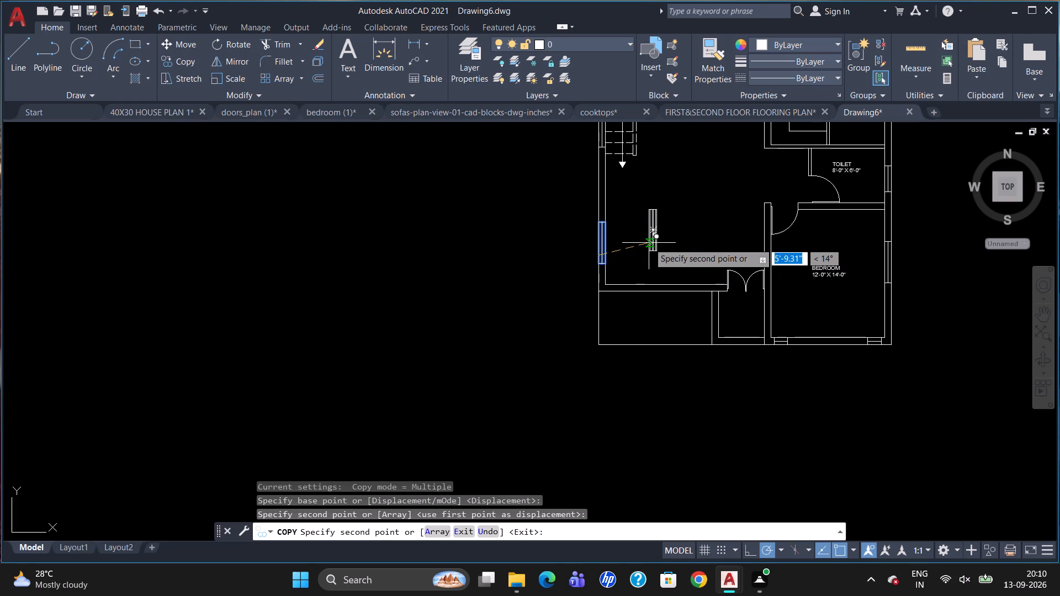
{"action": "key", "text": "Escape"}
Rotate the copied window 90° so it lies horizontally.
{"action": "left_click", "coordinate": [649, 243]}
{"action": "key", "text": "r"}
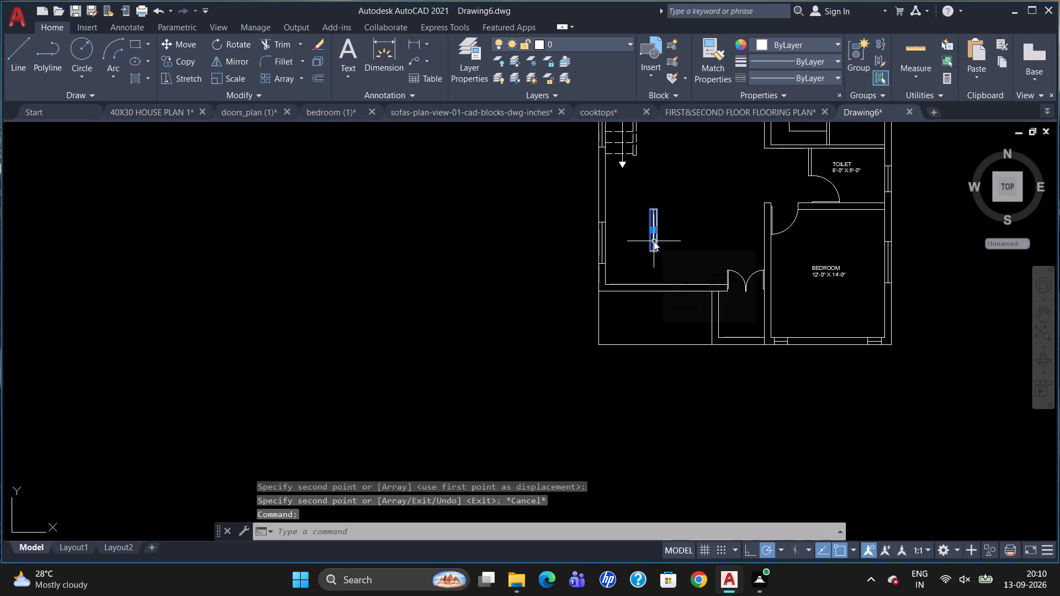
{"action": "key", "text": "o"}
{"action": "key", "text": "Return"}
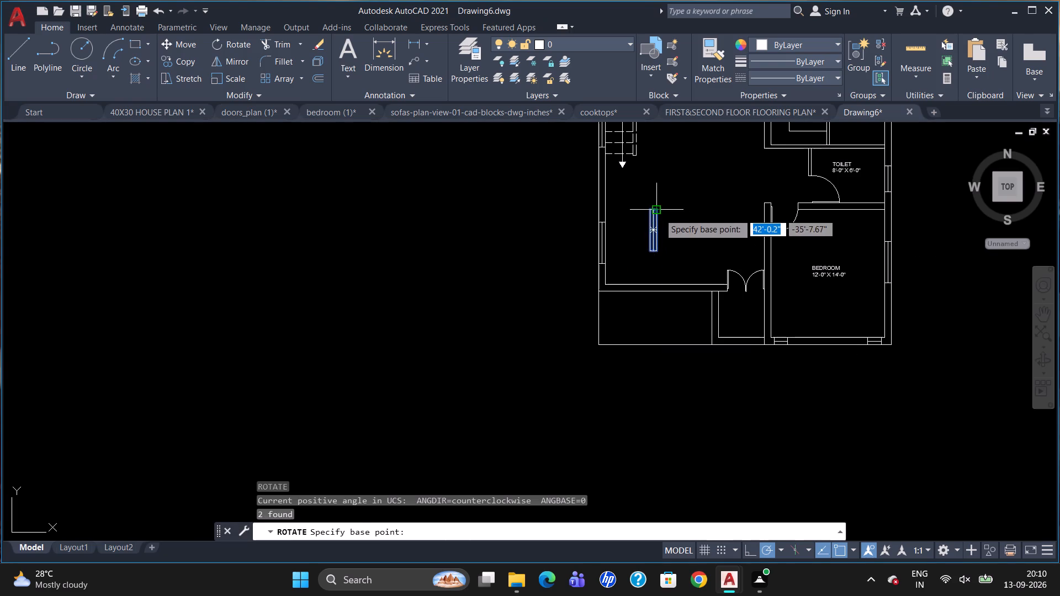
{"action": "left_click", "coordinate": [659, 214]}
{"action": "left_click", "coordinate": [658, 265]}
Move the horizontal window into the hall's south wall, between the west wall and the double door.
{"action": "left_click", "coordinate": [649, 211]}
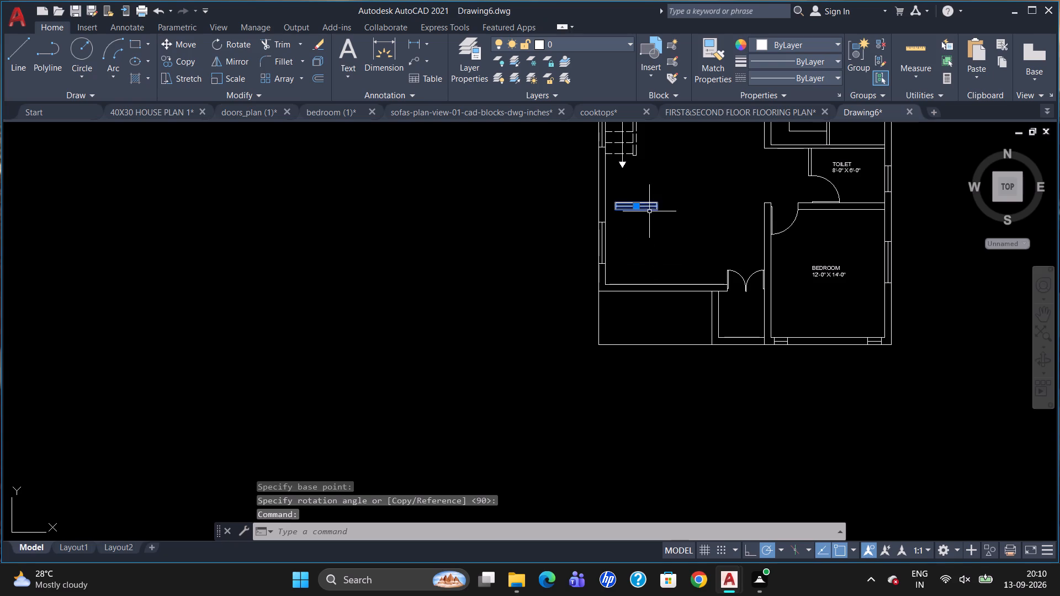
{"action": "key", "text": "m"}
{"action": "key", "text": "Return"}
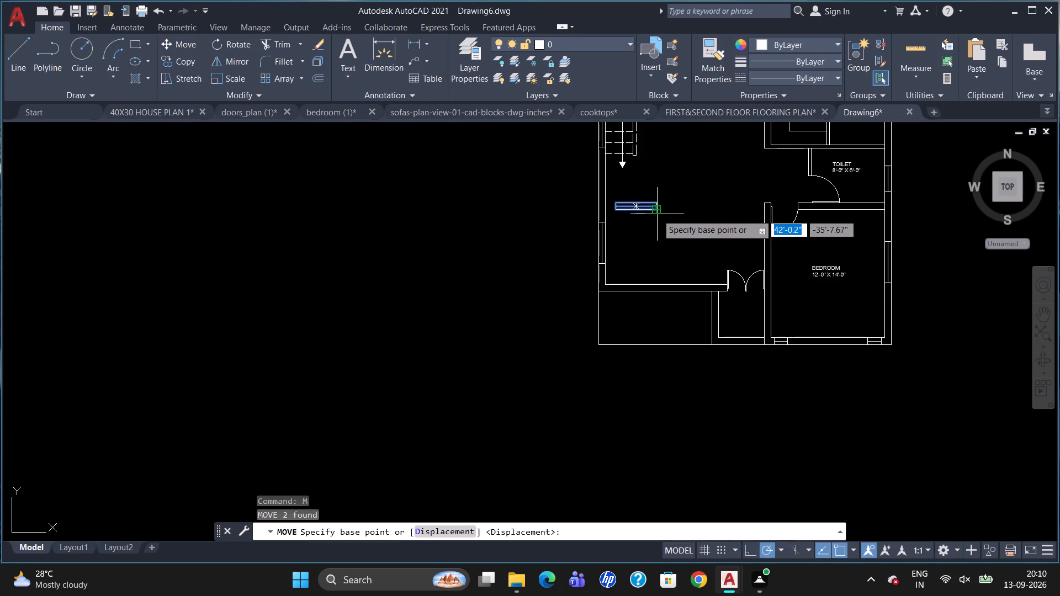
{"action": "left_click", "coordinate": [657, 214]}
{"action": "scroll", "coordinate": [667, 301], "scroll_direction": "up", "scroll_amount": 3}
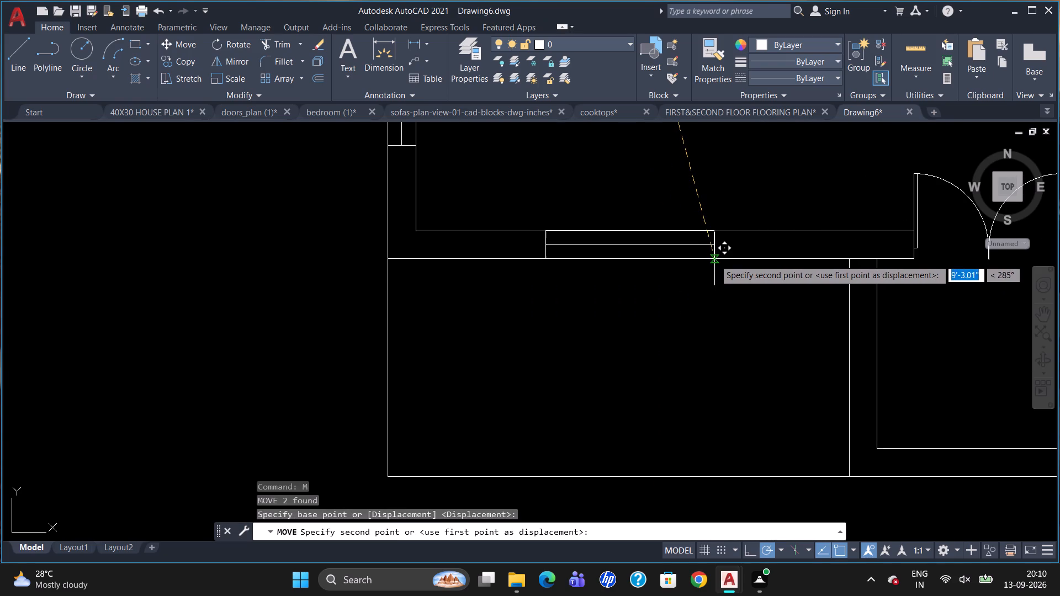
{"action": "left_click", "coordinate": [715, 259]}
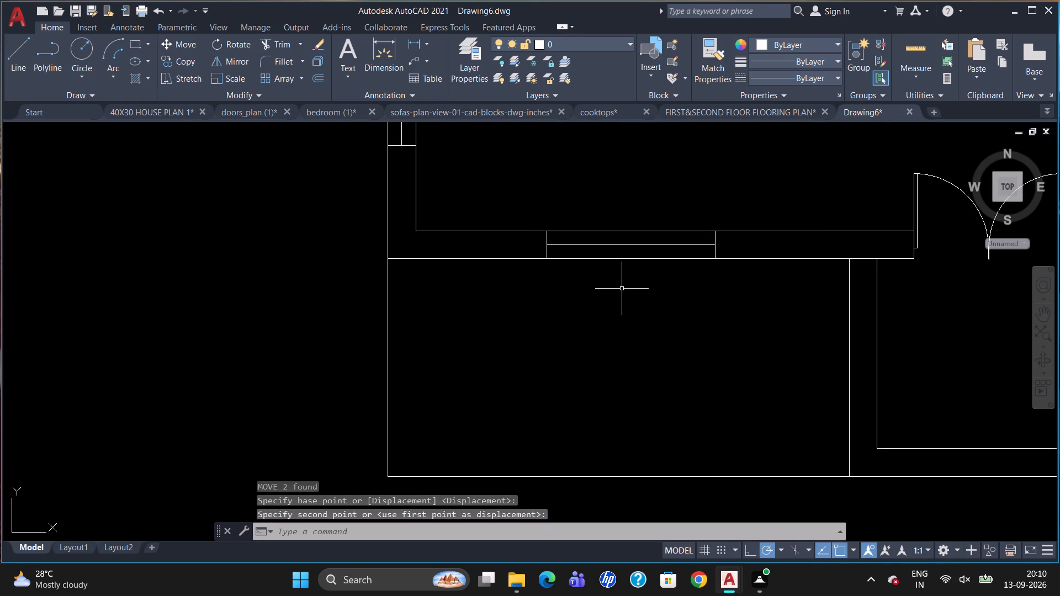
Draw the L-shaped vanity counter outline from the dressing room's southwest outer corner south, then east to the lower toilet's west wall.
{"action": "scroll", "coordinate": [701, 274], "scroll_direction": "down", "scroll_amount": 1}
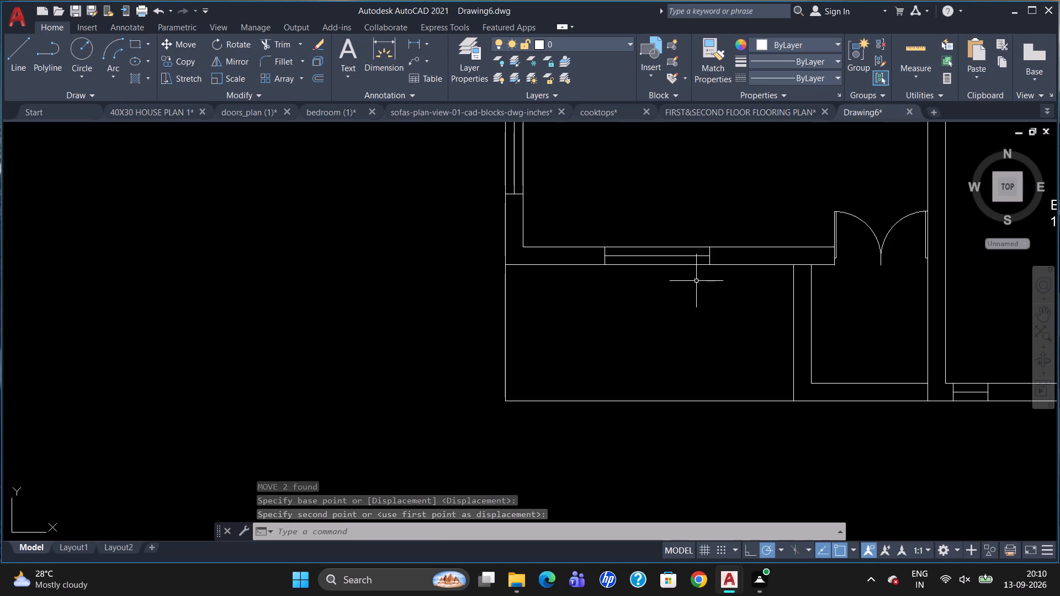
{"action": "scroll", "coordinate": [679, 324], "scroll_direction": "down", "scroll_amount": 1}
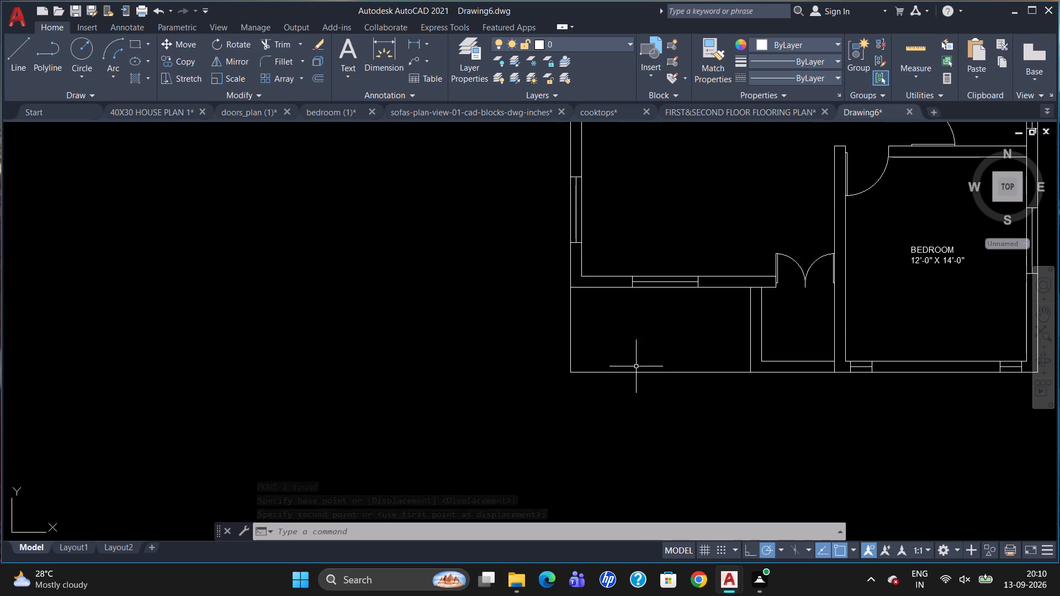
{"action": "scroll", "coordinate": [633, 395], "scroll_direction": "down", "scroll_amount": 1}
{"action": "scroll", "coordinate": [749, 420], "scroll_direction": "down", "scroll_amount": 2}
{"action": "scroll", "coordinate": [777, 329], "scroll_direction": "up", "scroll_amount": 1}
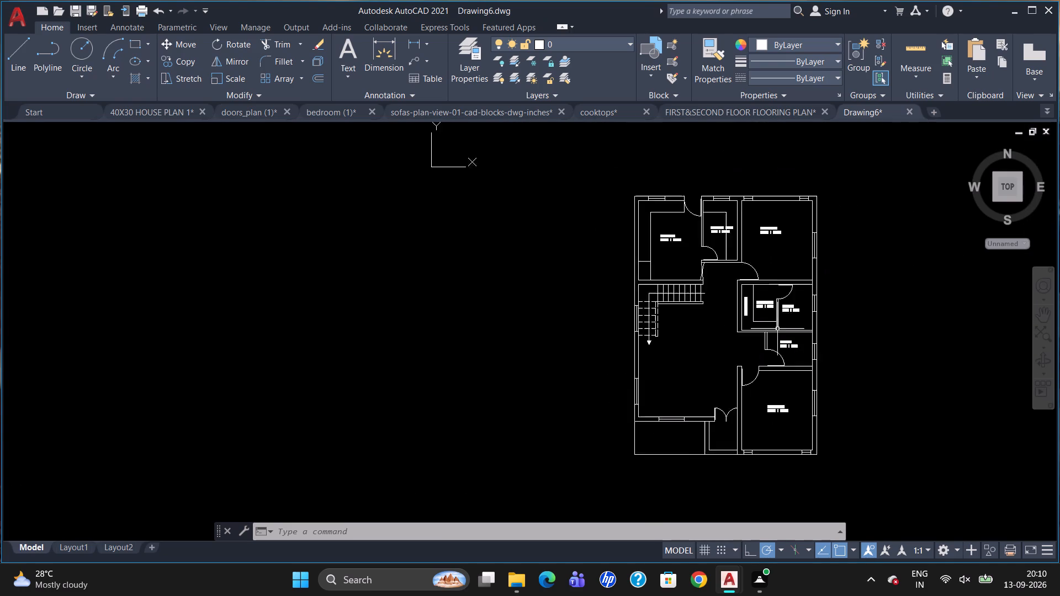
{"action": "scroll", "coordinate": [777, 330], "scroll_direction": "up", "scroll_amount": 1}
{"action": "scroll", "coordinate": [792, 267], "scroll_direction": "up", "scroll_amount": 1}
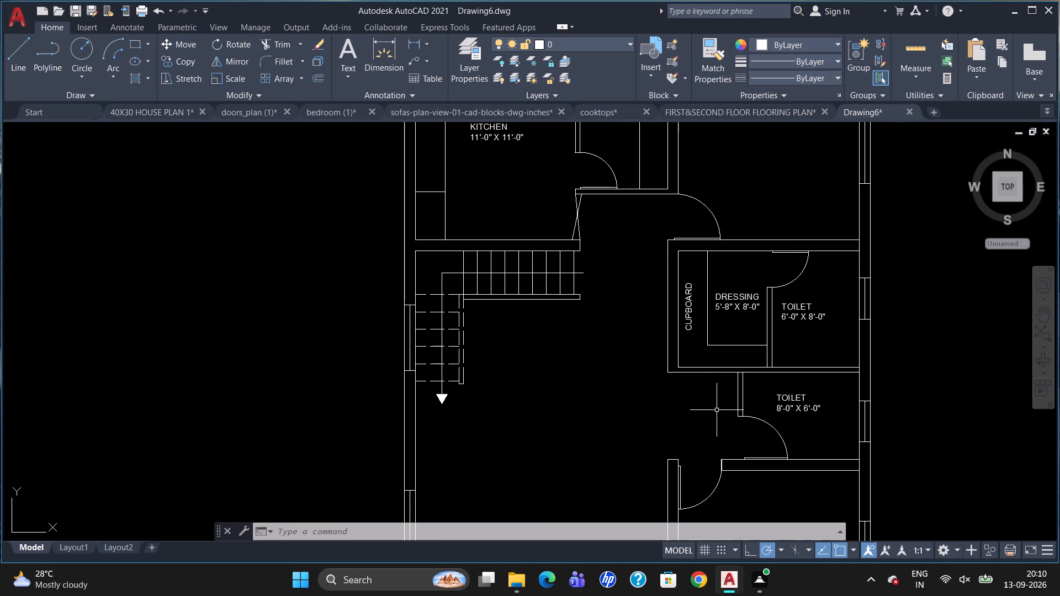
{"action": "key", "text": "l"}
{"action": "key", "text": "Return"}
{"action": "left_click_drag", "start_coordinate": [667, 375], "coordinate": [665, 391]}
{"action": "left_click", "coordinate": [665, 403]}
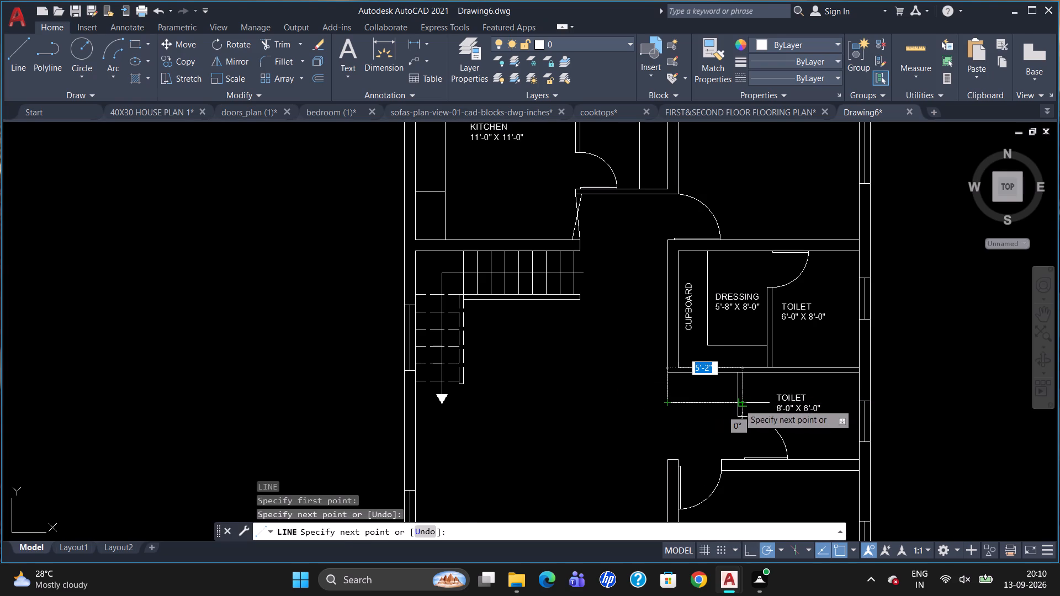
{"action": "left_click", "coordinate": [737, 404]}
{"action": "key", "text": "Escape"}
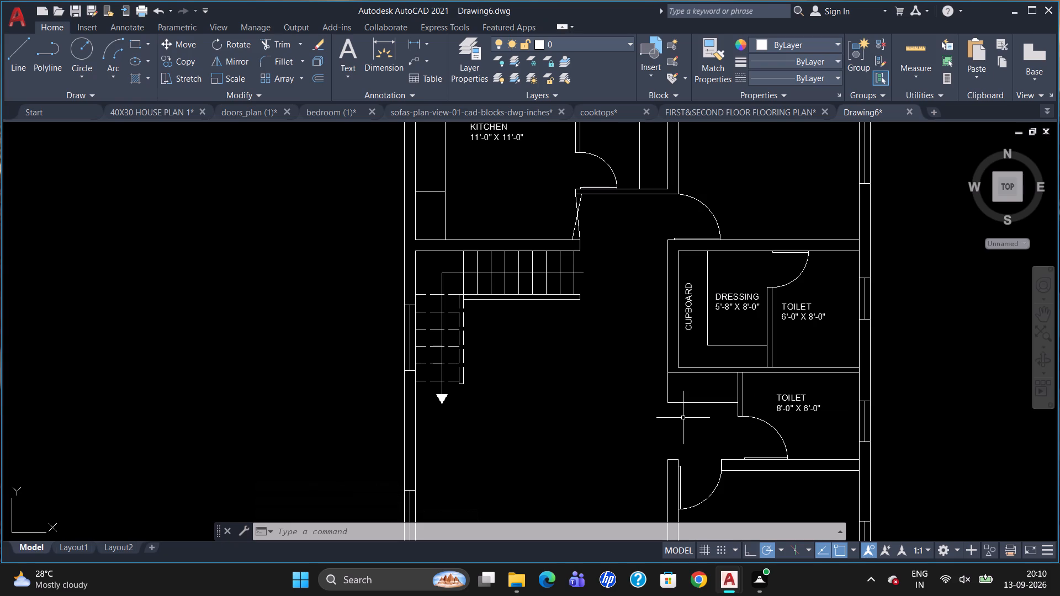
Add a 5" high text label reading "VANITY" inside the counter outline south of the dressing room.
{"action": "key", "text": "t"}
{"action": "key", "text": "Return"}
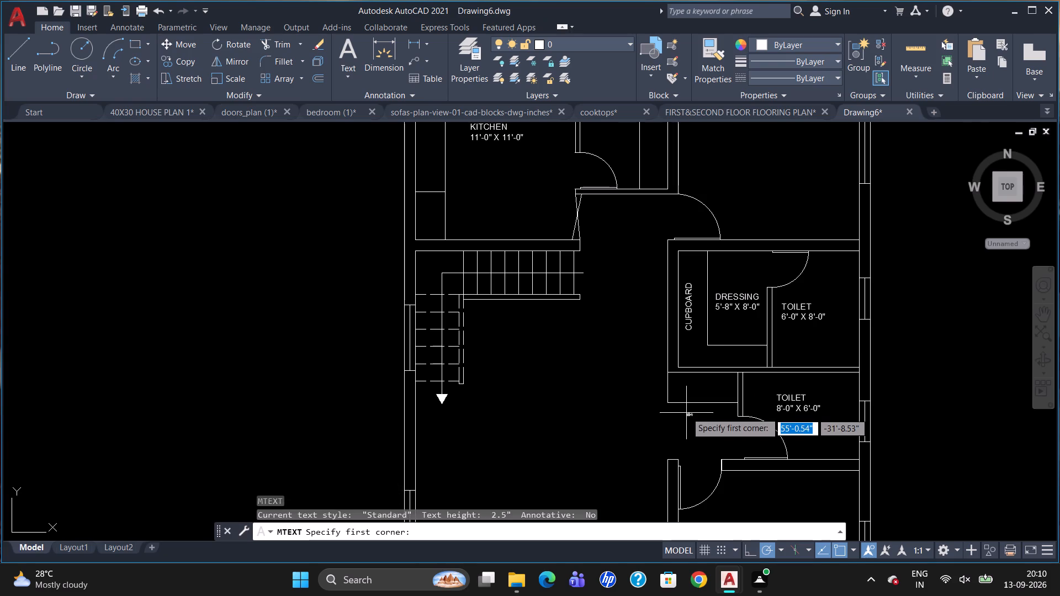
{"action": "scroll", "coordinate": [686, 412], "scroll_direction": "up", "scroll_amount": 2}
{"action": "left_click_drag", "start_coordinate": [660, 338], "coordinate": [666, 348]}
{"action": "left_click", "coordinate": [763, 359]}
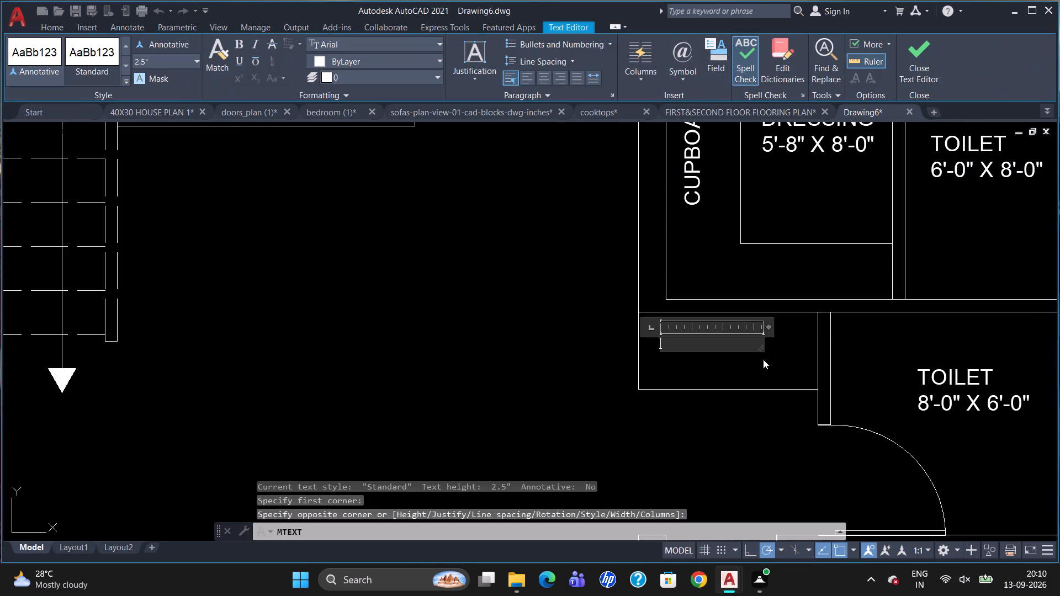
{"action": "left_click", "coordinate": [154, 54]}
{"action": "key", "text": "BackSpace"}
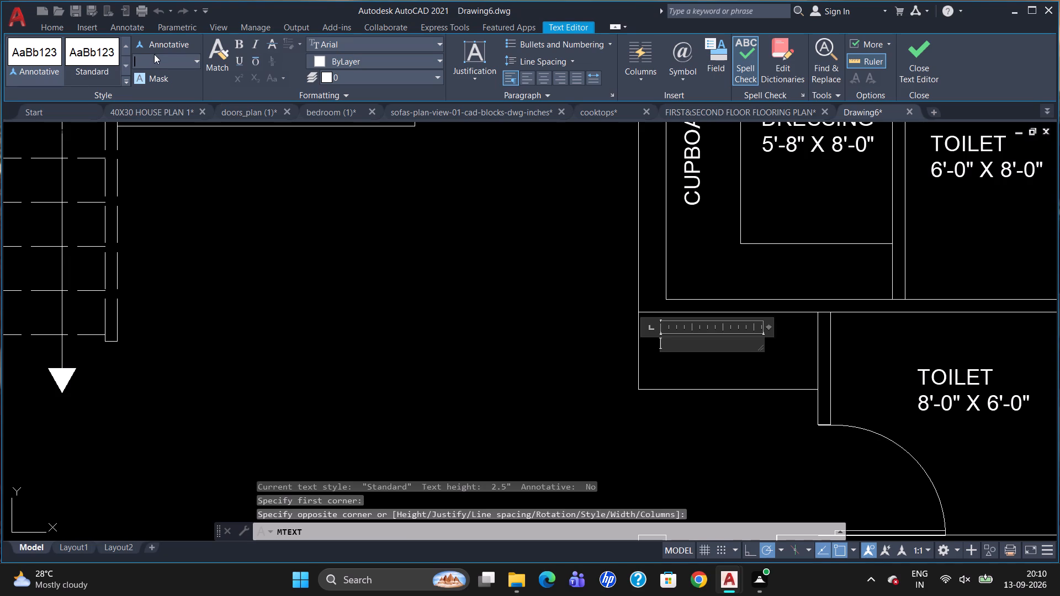
{"action": "key", "text": "5"}
{"action": "key", "text": "Return"}
{"action": "type", "text": "VANITY"}
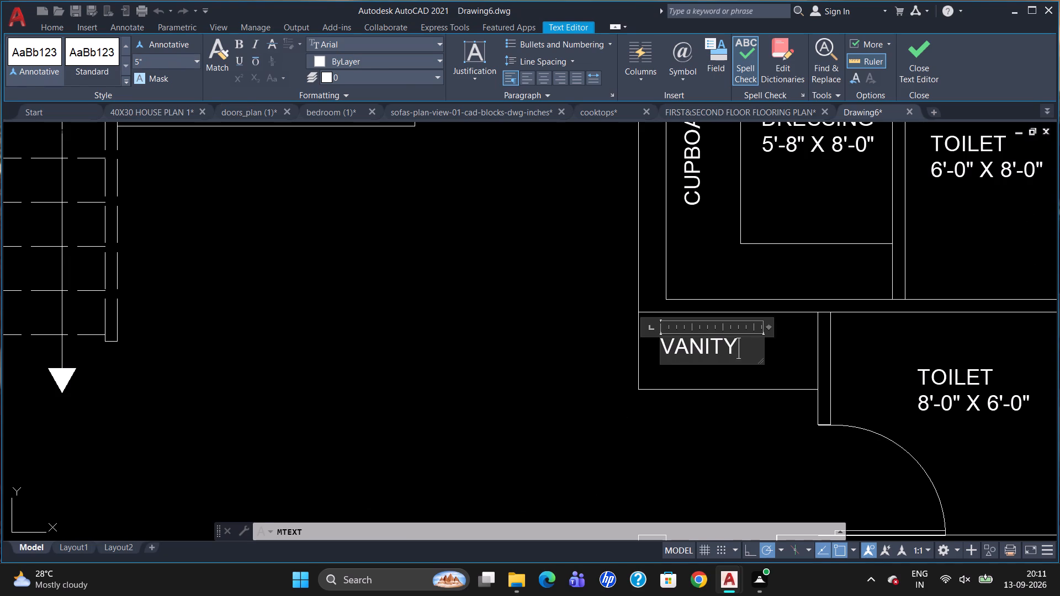
{"action": "left_click", "coordinate": [639, 409]}
Add a 5" high two-line text label "DRAWING/DINING" and "17'-9" X 24'-0"" in the large hall south of the staircase.
{"action": "scroll", "coordinate": [772, 256], "scroll_direction": "down", "scroll_amount": 2}
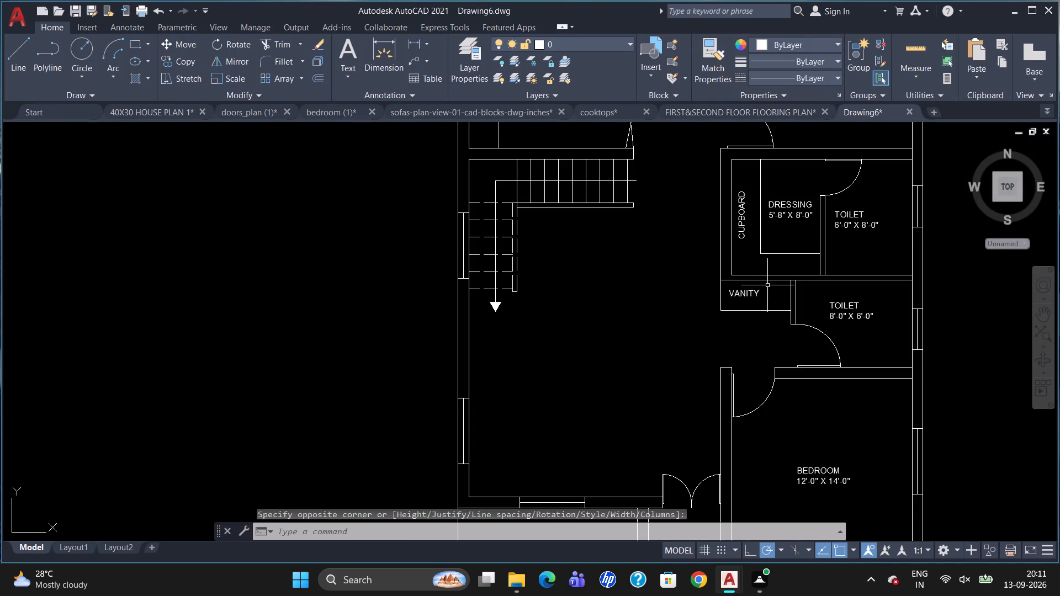
{"action": "scroll", "coordinate": [785, 262], "scroll_direction": "down", "scroll_amount": 2}
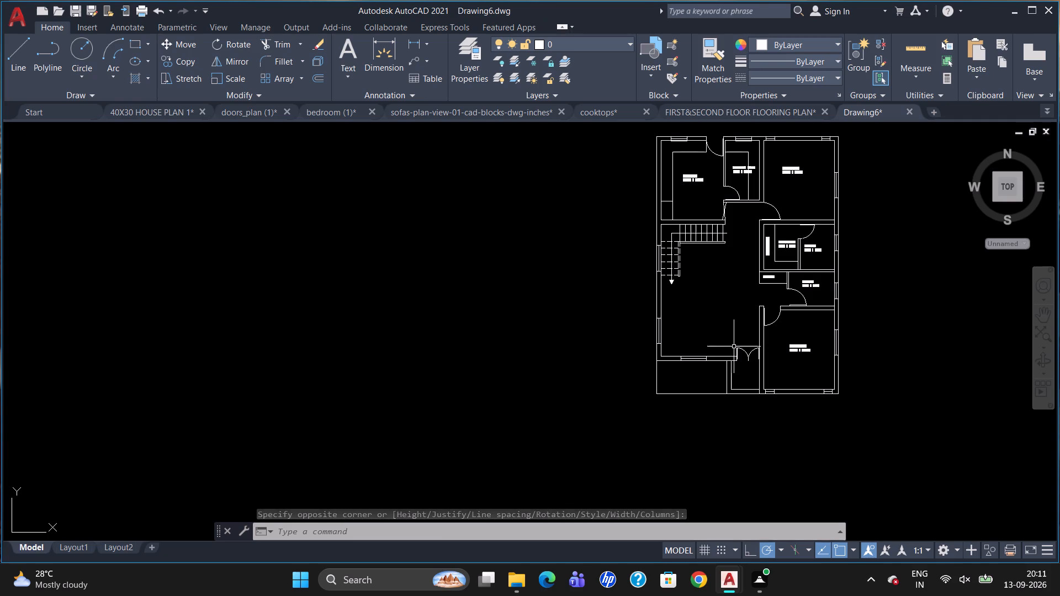
{"action": "key", "text": "t"}
{"action": "key", "text": "Return"}
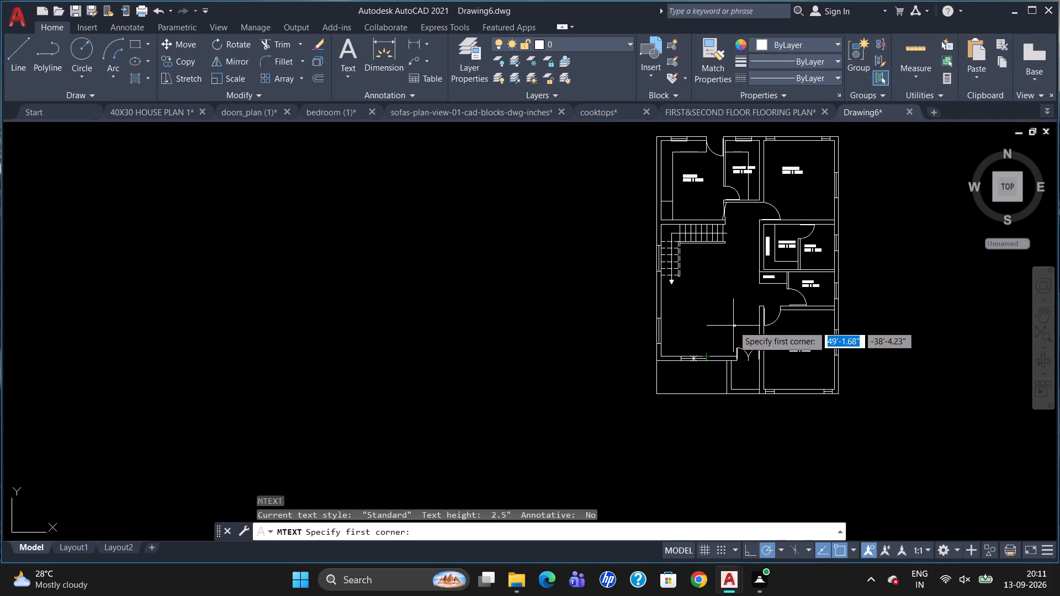
{"action": "left_click_drag", "start_coordinate": [681, 294], "coordinate": [687, 303]}
{"action": "left_click", "coordinate": [732, 329]}
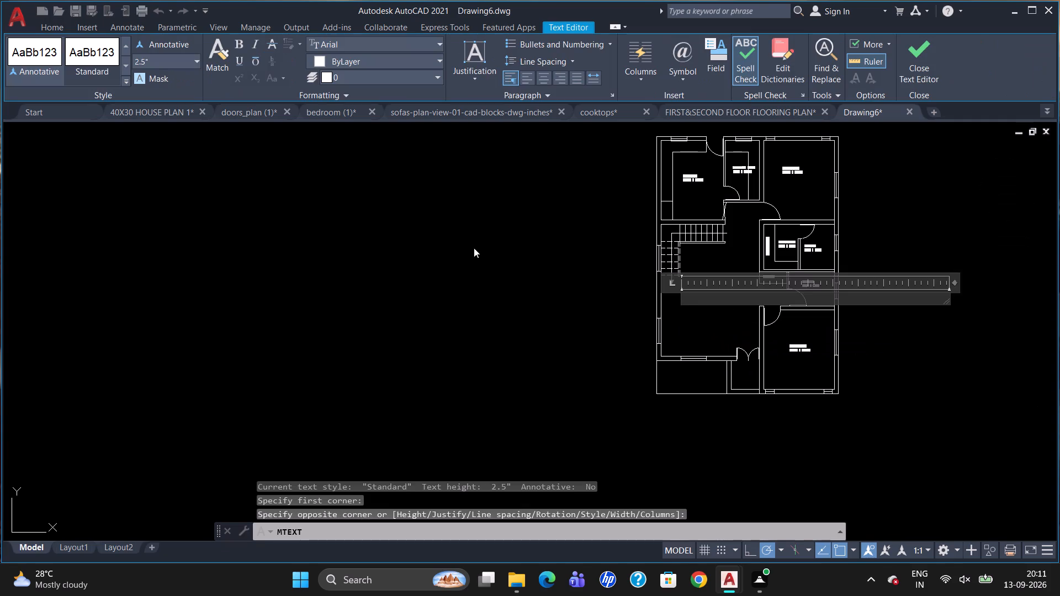
{"action": "left_click", "coordinate": [155, 64]}
{"action": "key", "text": "BackSpace"}
{"action": "key", "text": "5"}
{"action": "key", "text": "Return"}
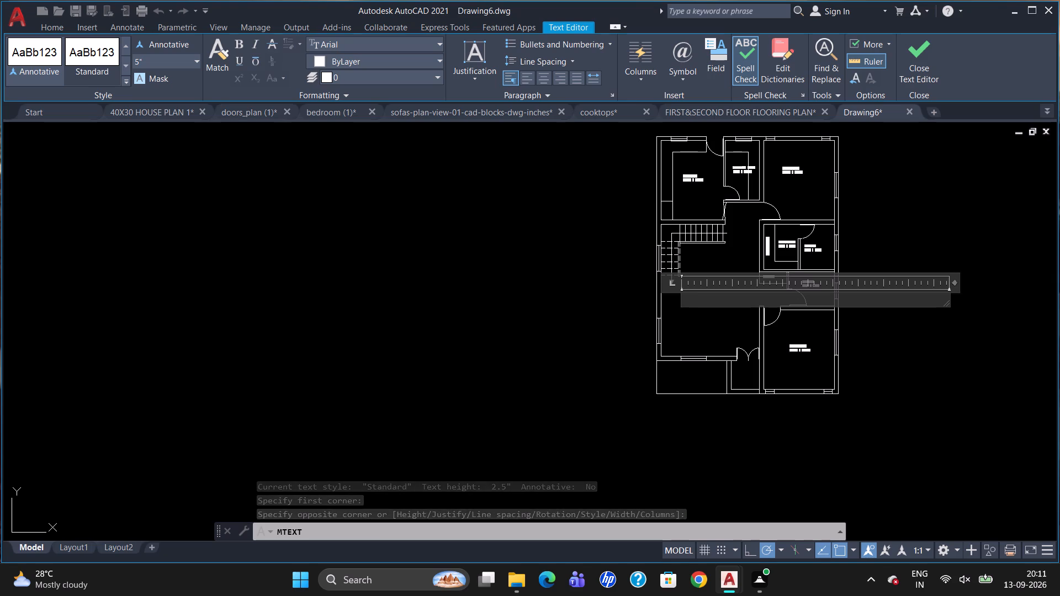
{"action": "type", "text": "DRAWING"}
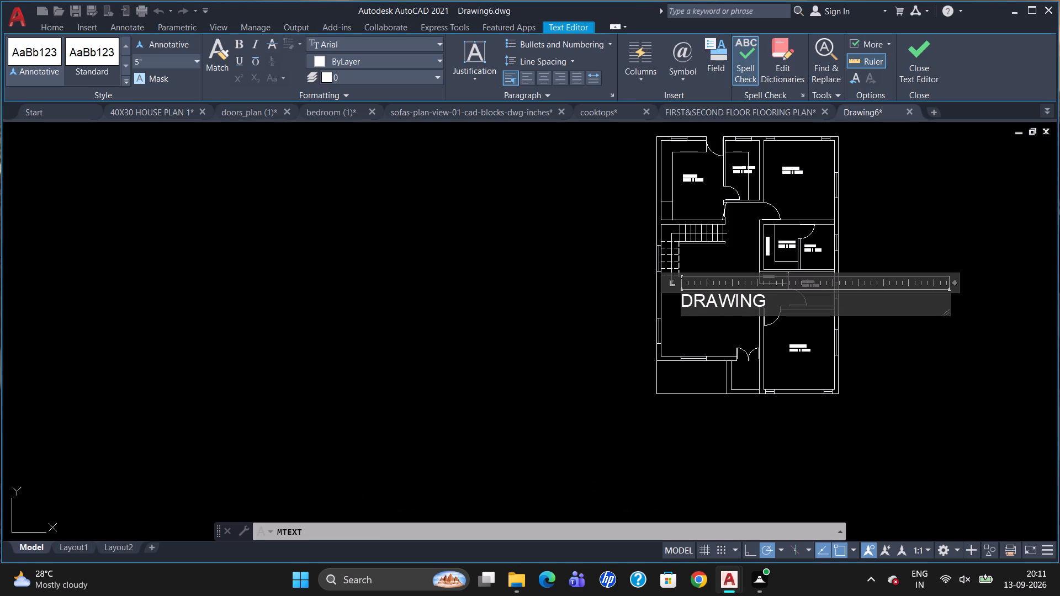
{"action": "key", "text": "slash"}
{"action": "type", "text": "DINING"}
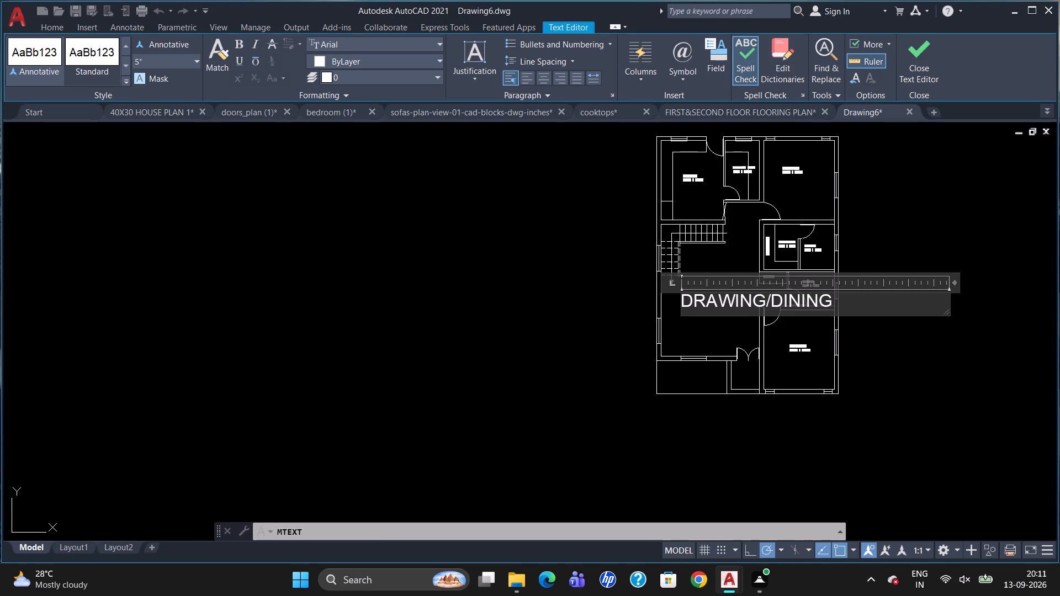
{"action": "key", "text": "Return"}
{"action": "type", "text": "17'-9\" X"}
{"action": "key", "text": "space"}
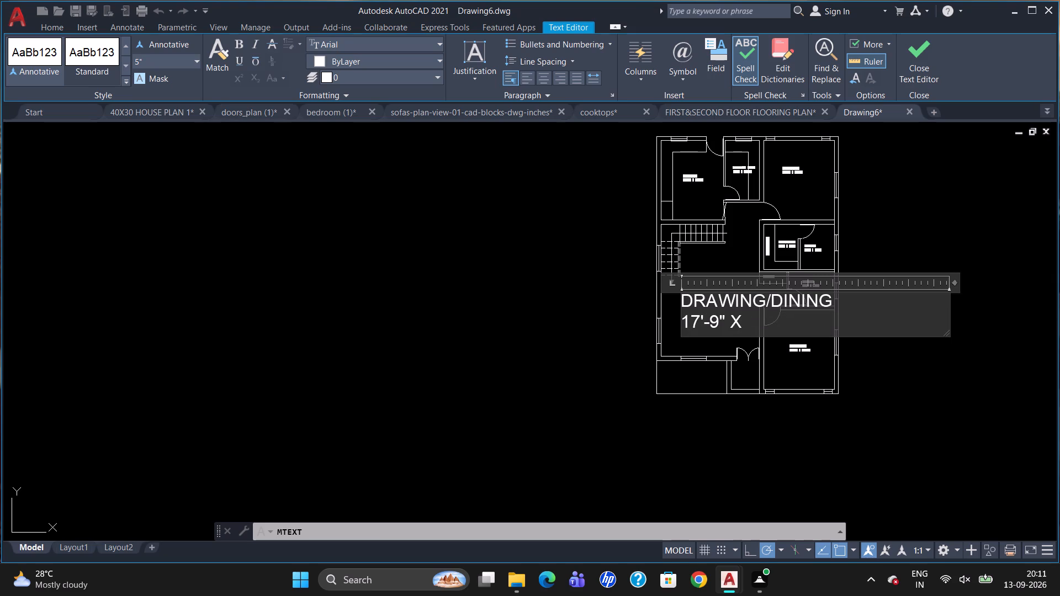
{"action": "type", "text": "24'-0\""}
{"action": "left_click", "coordinate": [660, 454]}
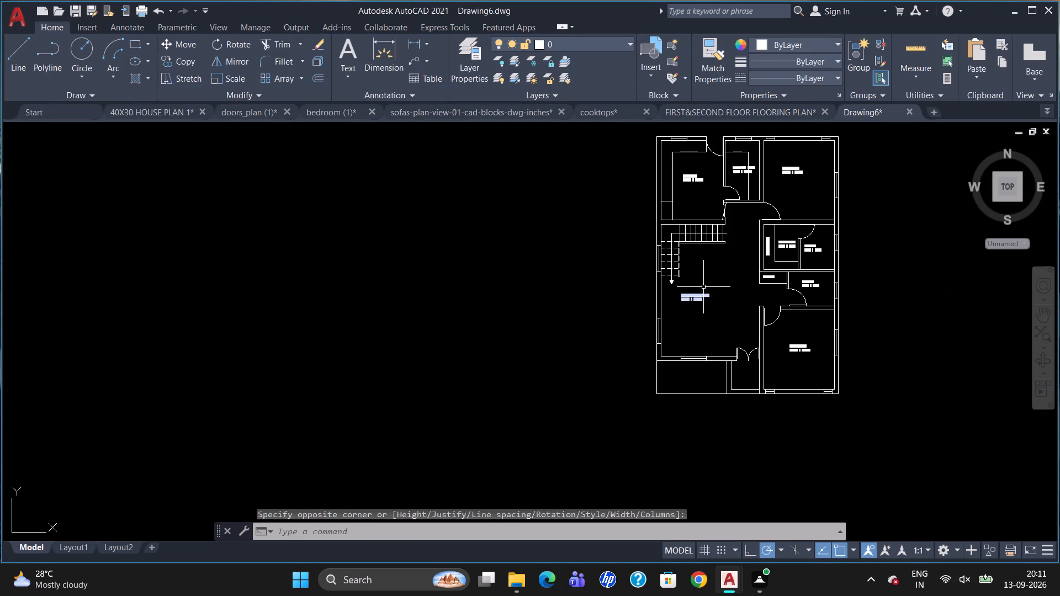
Move the DRAWING/DINING label slightly east and north, closer to the middle of the hall.
{"action": "scroll", "coordinate": [703, 285], "scroll_direction": "up", "scroll_amount": 3}
{"action": "left_click", "coordinate": [692, 328]}
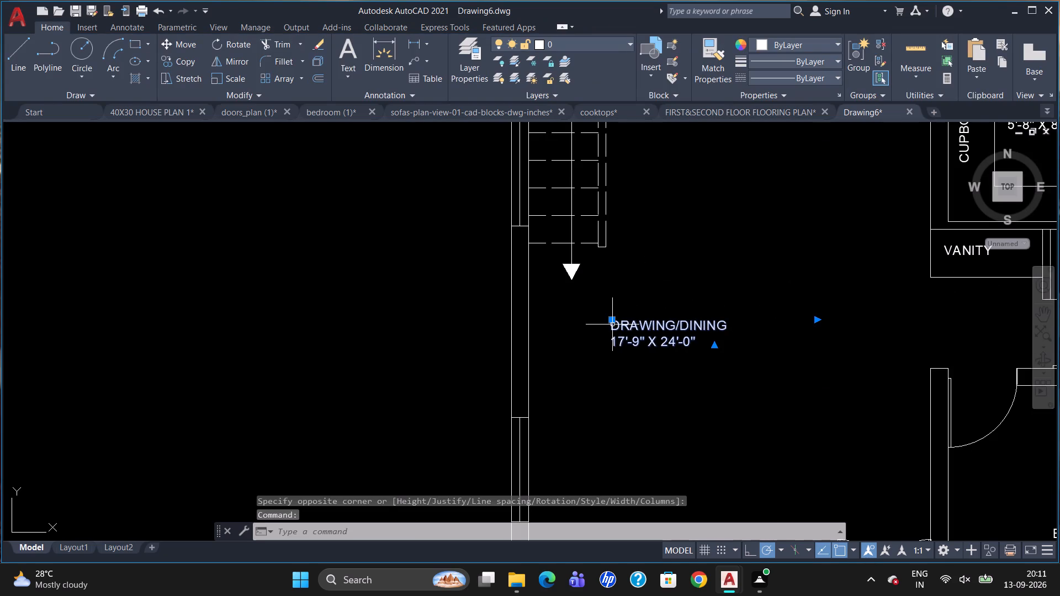
{"action": "left_click_drag", "start_coordinate": [612, 322], "coordinate": [624, 322]}
{"action": "left_click", "coordinate": [676, 306]}
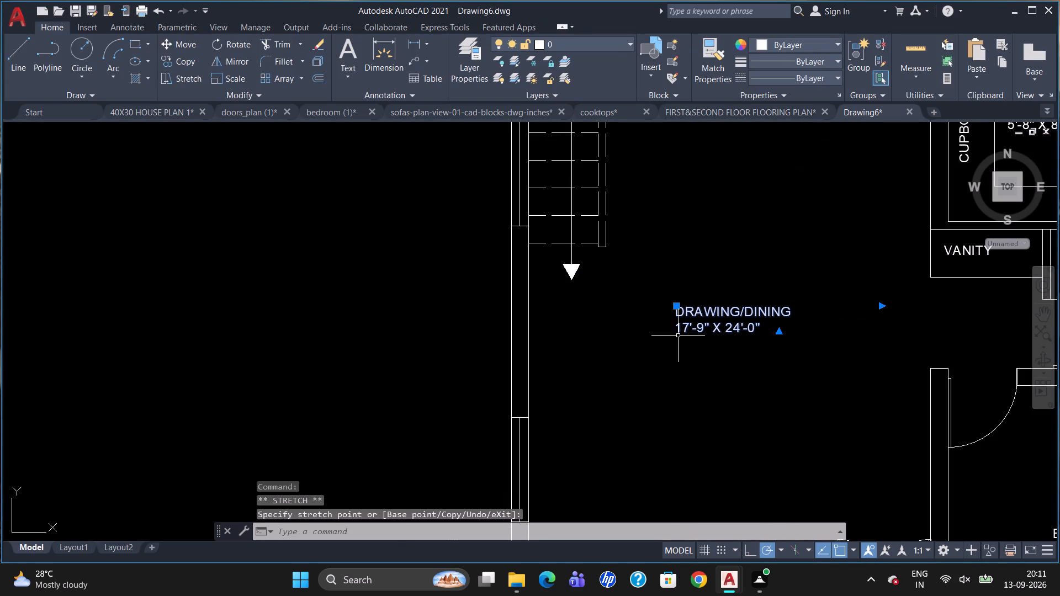
{"action": "key", "text": "Escape"}
Add a 5" high text label "MD" just below the hall's double entrance door.
{"action": "scroll", "coordinate": [768, 268], "scroll_direction": "down", "scroll_amount": 2}
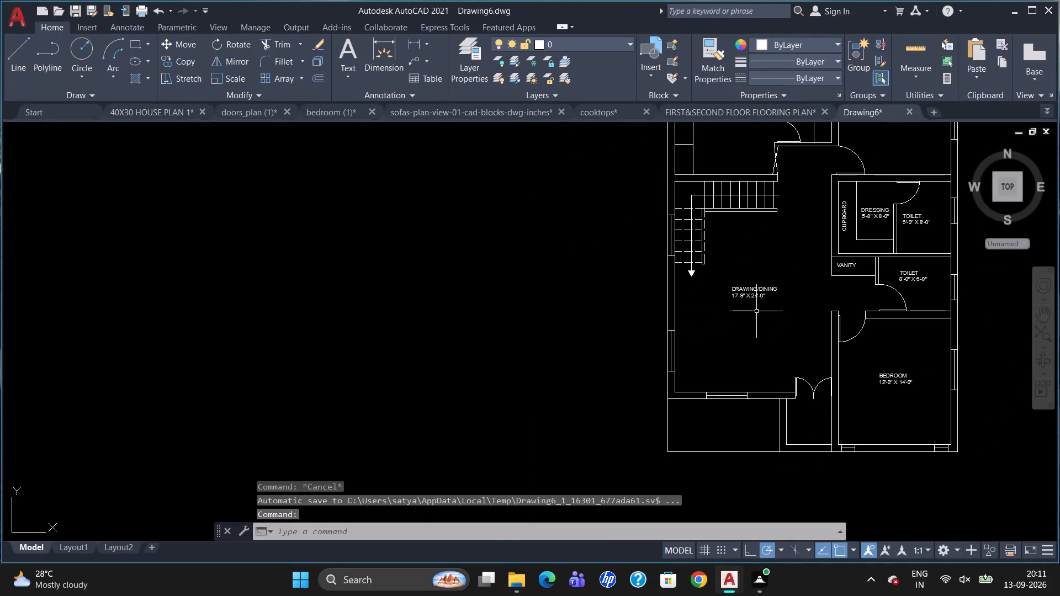
{"action": "scroll", "coordinate": [687, 321], "scroll_direction": "down", "scroll_amount": 1}
{"action": "scroll", "coordinate": [841, 233], "scroll_direction": "up", "scroll_amount": 2}
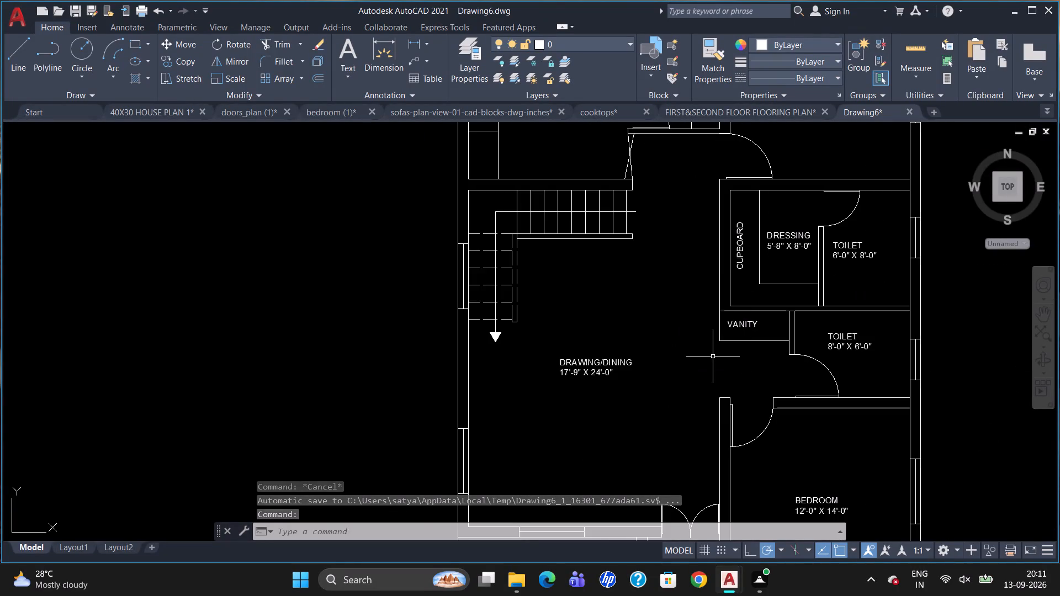
{"action": "scroll", "coordinate": [732, 283], "scroll_direction": "down", "scroll_amount": 1}
{"action": "scroll", "coordinate": [716, 460], "scroll_direction": "up", "scroll_amount": 1}
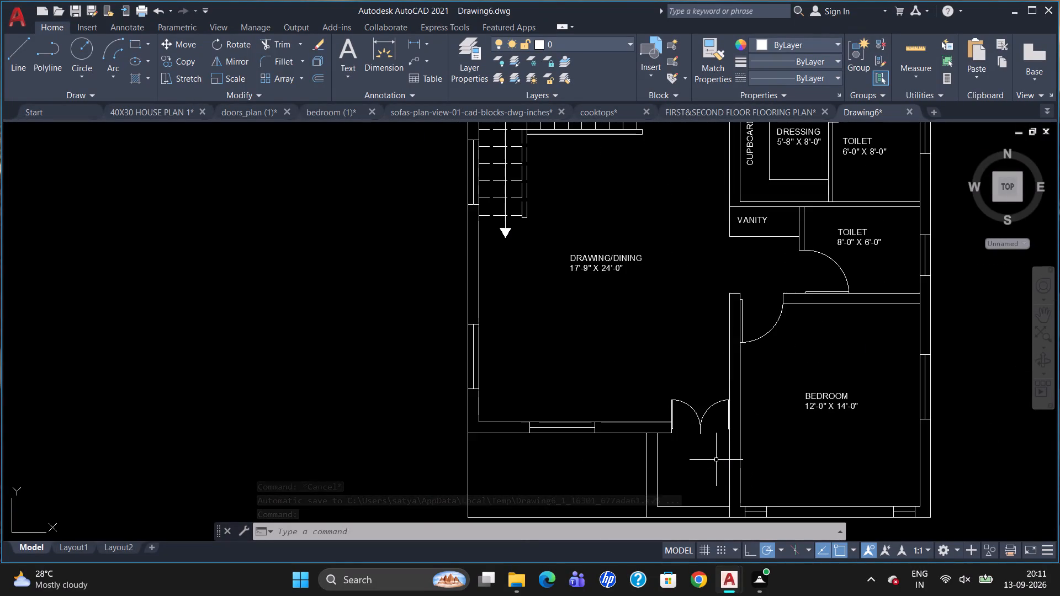
{"action": "key", "text": "t"}
{"action": "key", "text": "Return"}
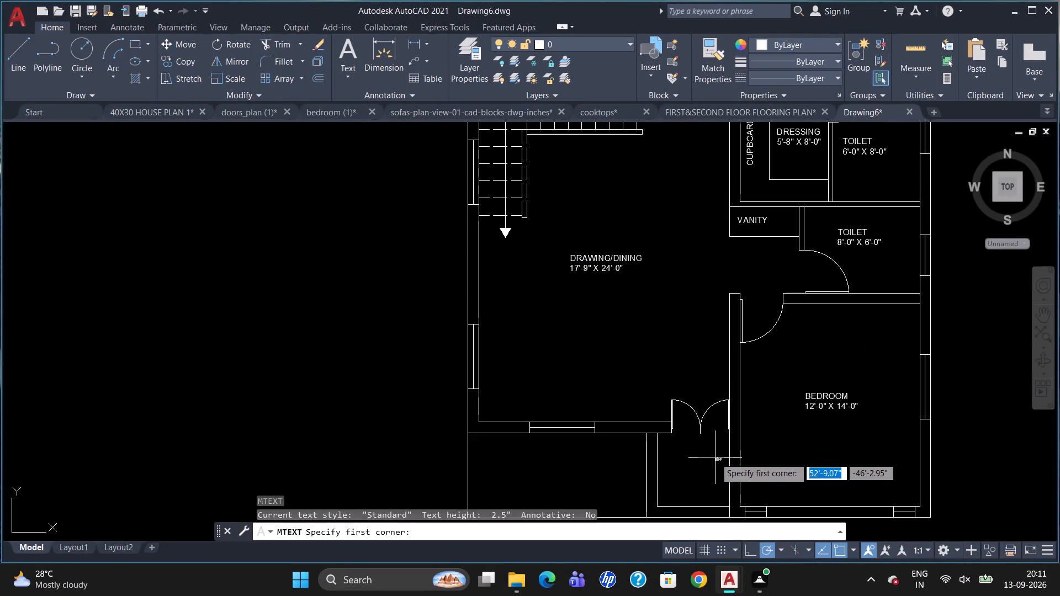
{"action": "left_click", "coordinate": [692, 446]}
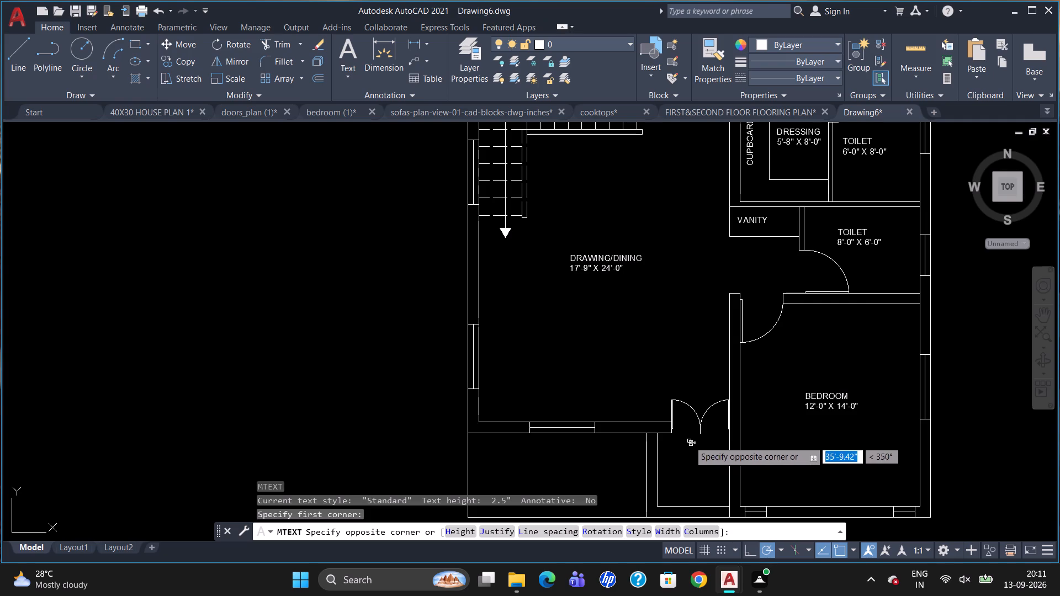
{"action": "left_click", "coordinate": [689, 439]}
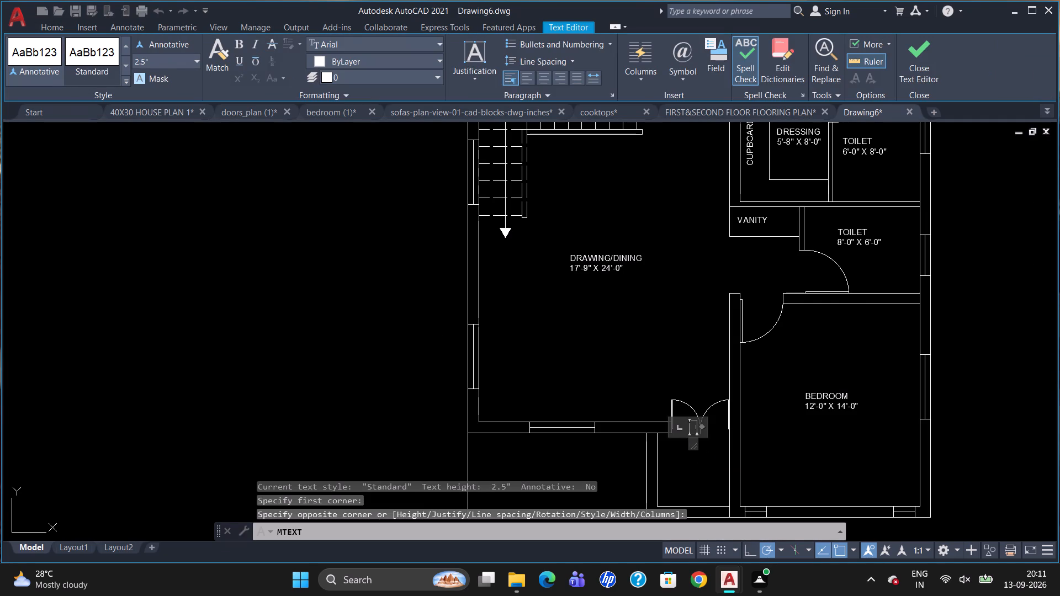
{"action": "left_click", "coordinate": [179, 63]}
{"action": "key", "text": "BackSpace"}
{"action": "key", "text": "5"}
{"action": "key", "text": "Return"}
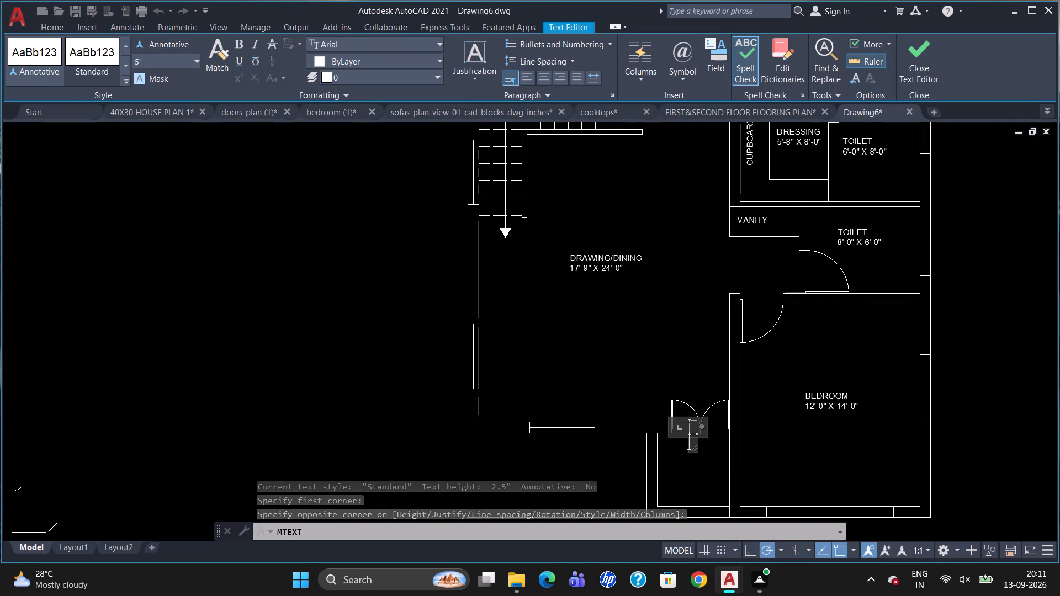
{"action": "type", "text": "MD"}
{"action": "left_click", "coordinate": [526, 269]}
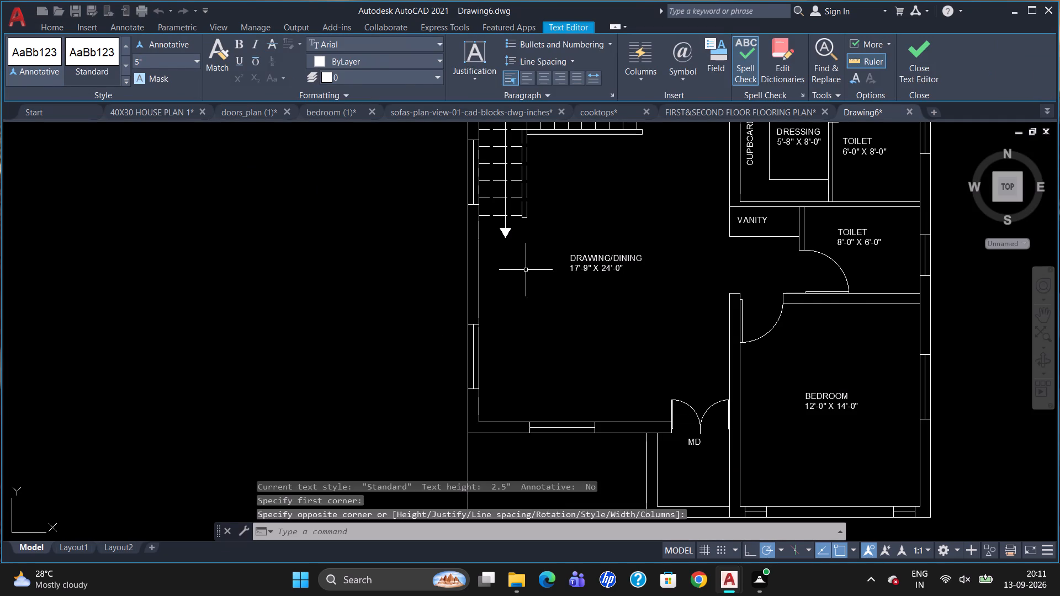
Add a 5" high text label "D" in the door opening of the 12'-0" X 14'-0" bedroom.
{"action": "scroll", "coordinate": [662, 367], "scroll_direction": "down", "scroll_amount": 1}
{"action": "scroll", "coordinate": [733, 310], "scroll_direction": "up", "scroll_amount": 2}
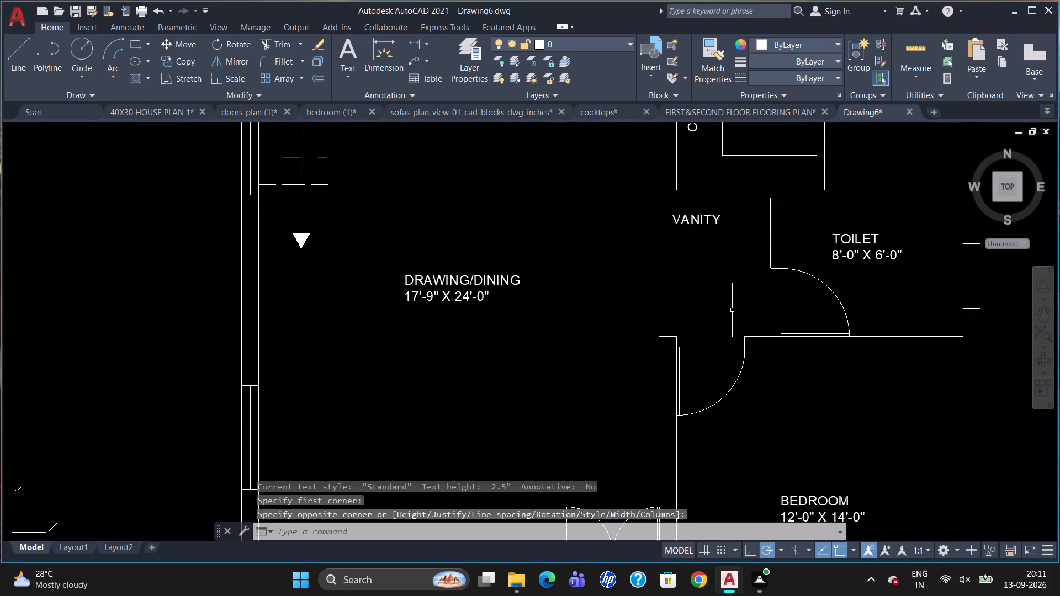
{"action": "key", "text": "t"}
{"action": "key", "text": "Return"}
{"action": "left_click_drag", "start_coordinate": [698, 342], "coordinate": [703, 352]}
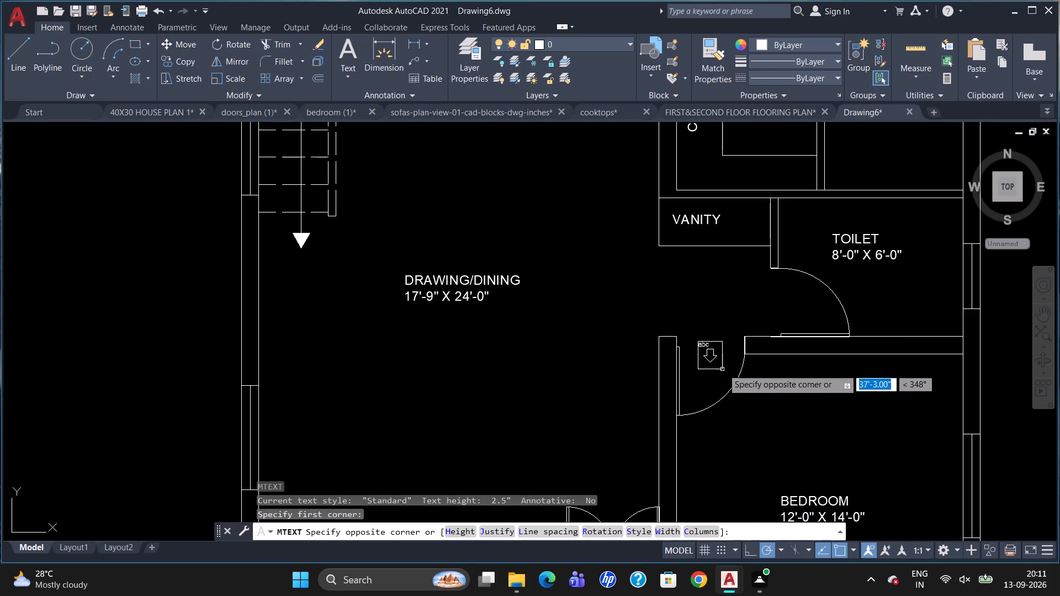
{"action": "left_click", "coordinate": [724, 366]}
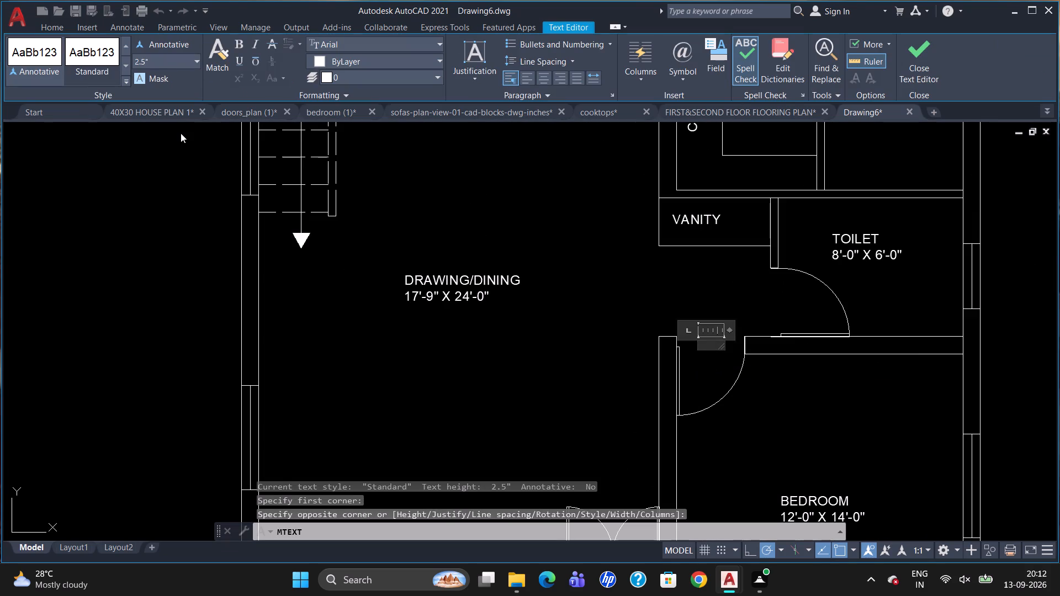
{"action": "left_click", "coordinate": [167, 60]}
{"action": "key", "text": "BackSpace"}
{"action": "key", "text": "5"}
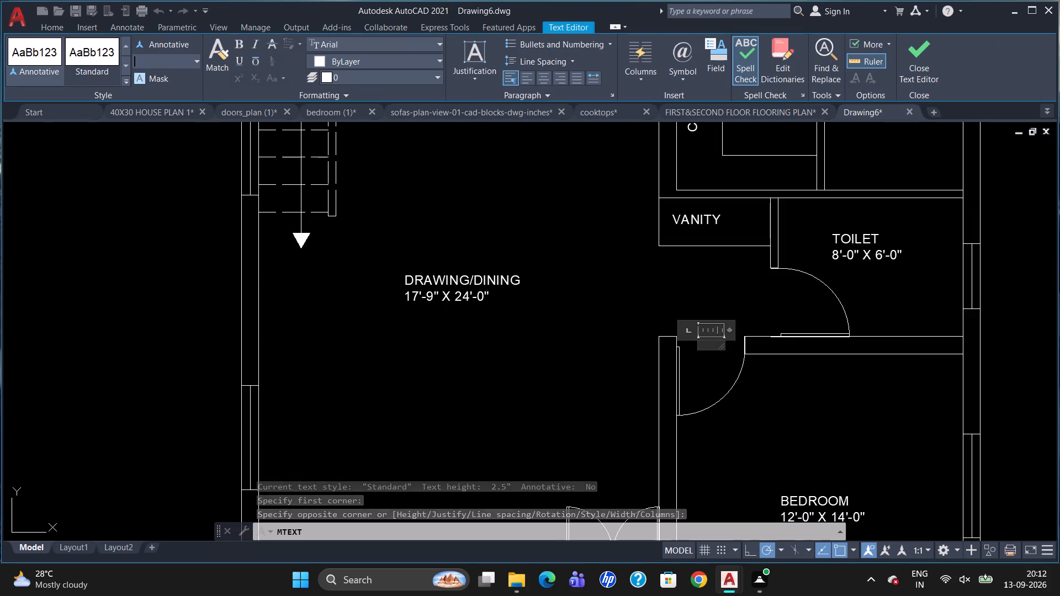
{"action": "key", "text": "Return"}
{"action": "key", "text": "d"}
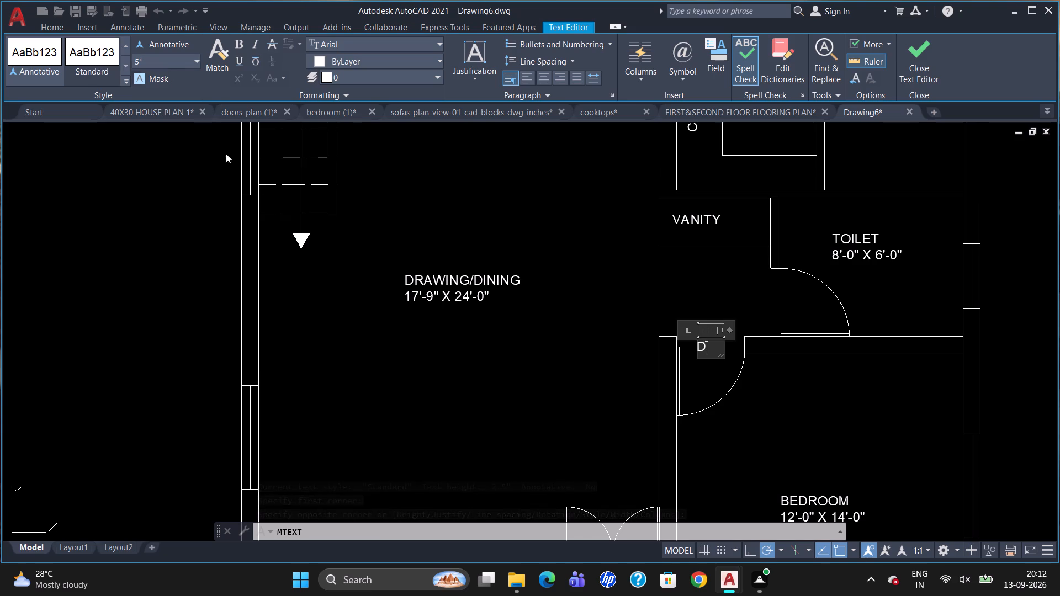
{"action": "left_click", "coordinate": [491, 316]}
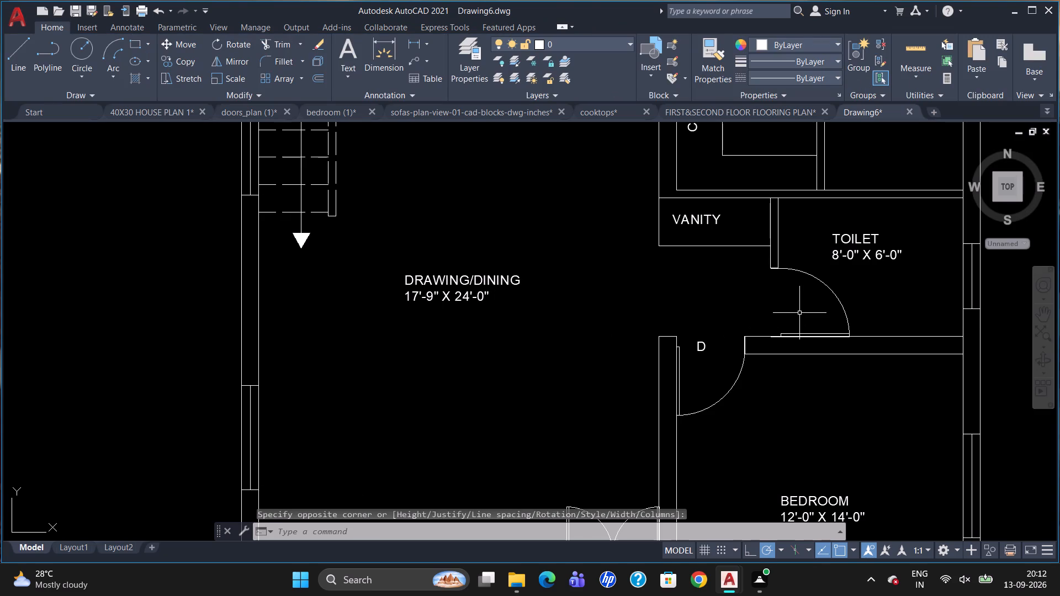
Add a 5" high text label "D" in the door opening of the 8'-0" X 6'-0" toilet.
{"action": "key", "text": "t"}
{"action": "key", "text": "Return"}
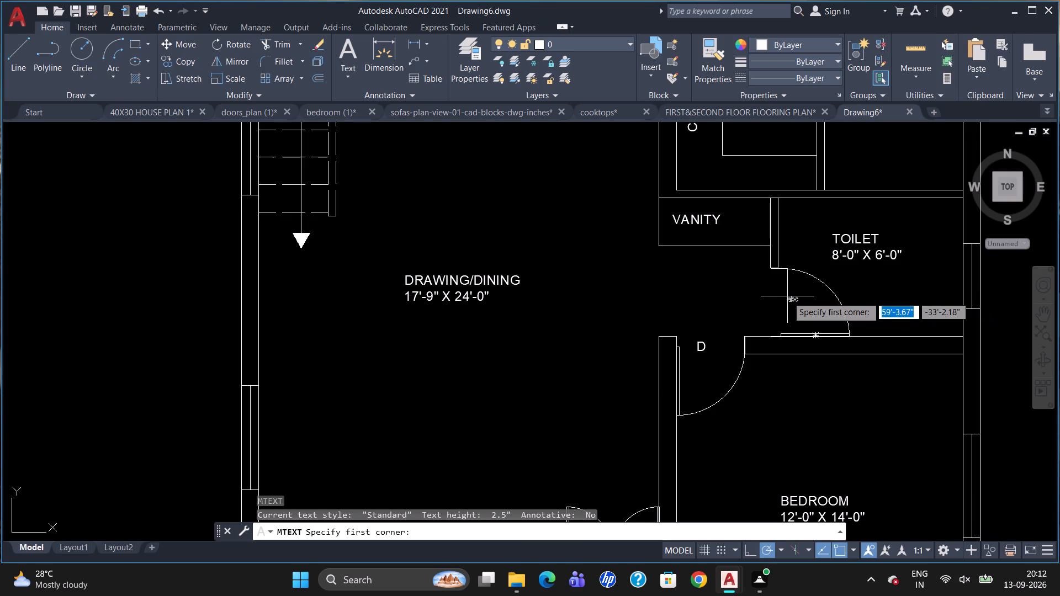
{"action": "left_click_drag", "start_coordinate": [785, 295], "coordinate": [787, 301]}
{"action": "left_click", "coordinate": [807, 315]}
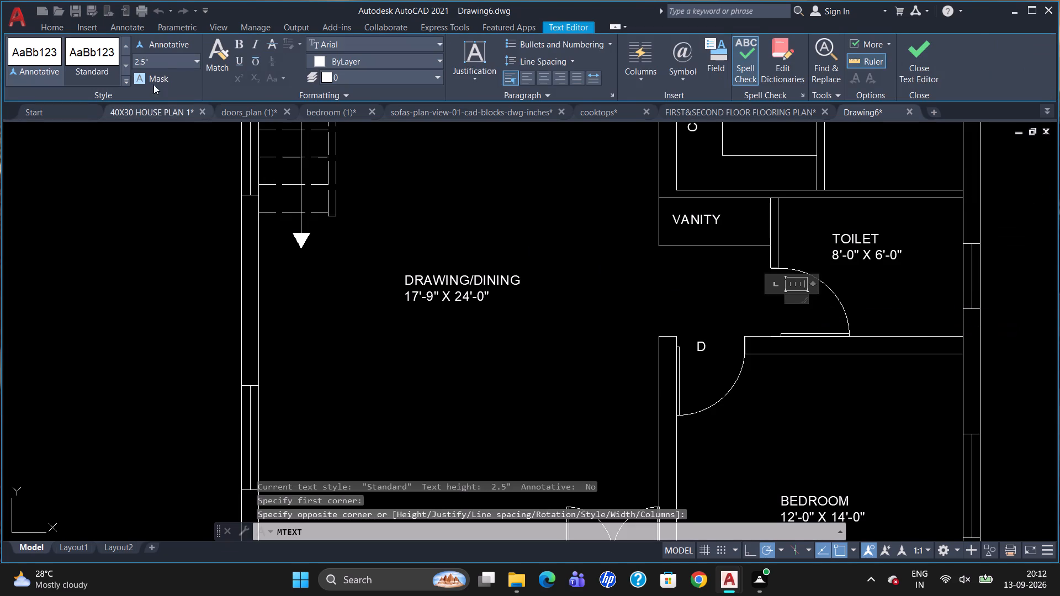
{"action": "left_click", "coordinate": [163, 60]}
{"action": "key", "text": "BackSpace"}
{"action": "key", "text": "5"}
{"action": "key", "text": "Return"}
{"action": "key", "text": "d"}
{"action": "left_click", "coordinate": [737, 303]}
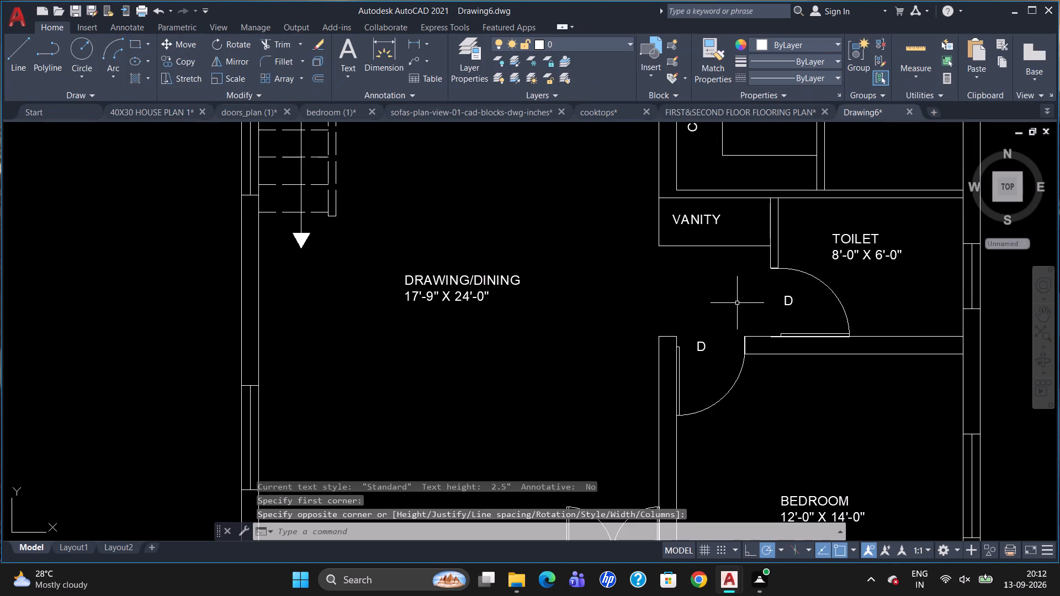
{"action": "key", "text": "Escape"}
Add a 5" high text label "D" in the door opening between the dressing room and the 6'-0" X 8'-0" toilet.
{"action": "scroll", "coordinate": [754, 348], "scroll_direction": "down", "scroll_amount": 2}
{"action": "scroll", "coordinate": [770, 231], "scroll_direction": "up", "scroll_amount": 1}
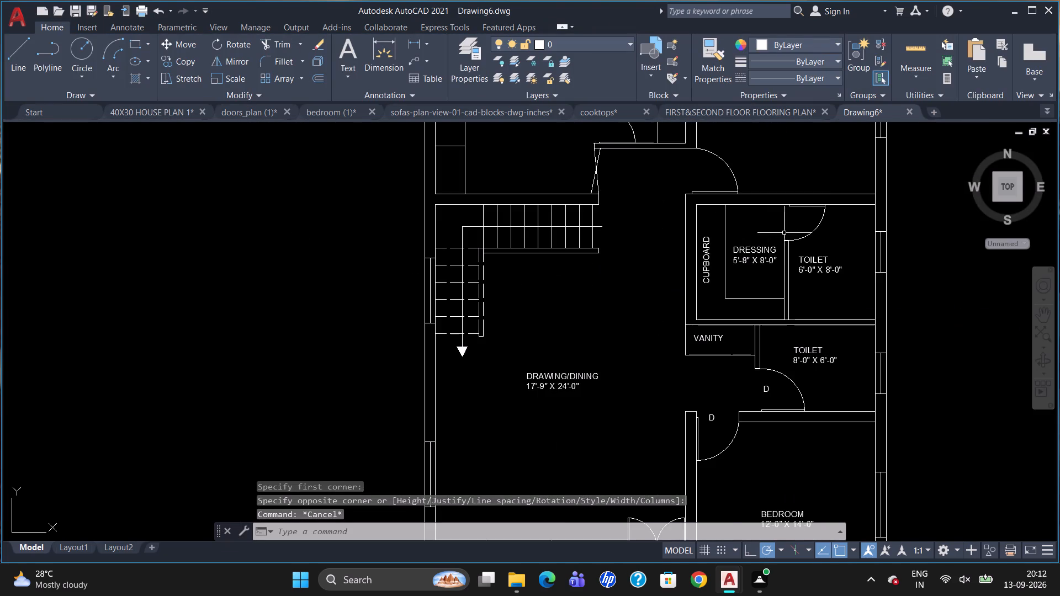
{"action": "scroll", "coordinate": [826, 173], "scroll_direction": "up", "scroll_amount": 1}
{"action": "key", "text": "t"}
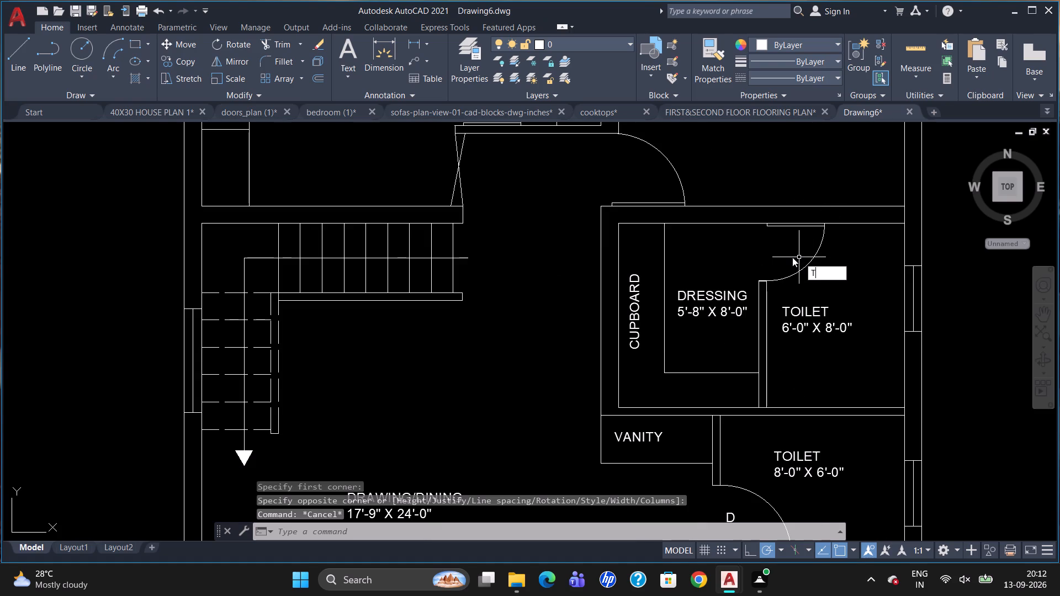
{"action": "key", "text": "Return"}
{"action": "left_click_drag", "start_coordinate": [770, 243], "coordinate": [774, 248]}
{"action": "left_click", "coordinate": [791, 253]}
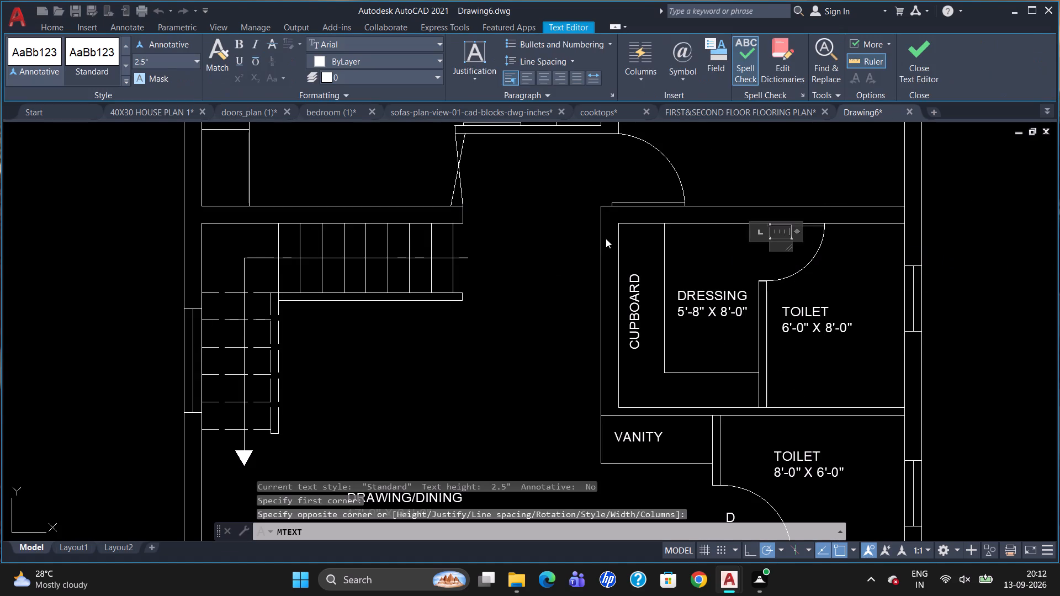
{"action": "left_click", "coordinate": [165, 56]}
{"action": "key", "text": "BackSpace"}
{"action": "key", "text": "5"}
{"action": "key", "text": "Return"}
{"action": "key", "text": "d"}
{"action": "left_click", "coordinate": [474, 296]}
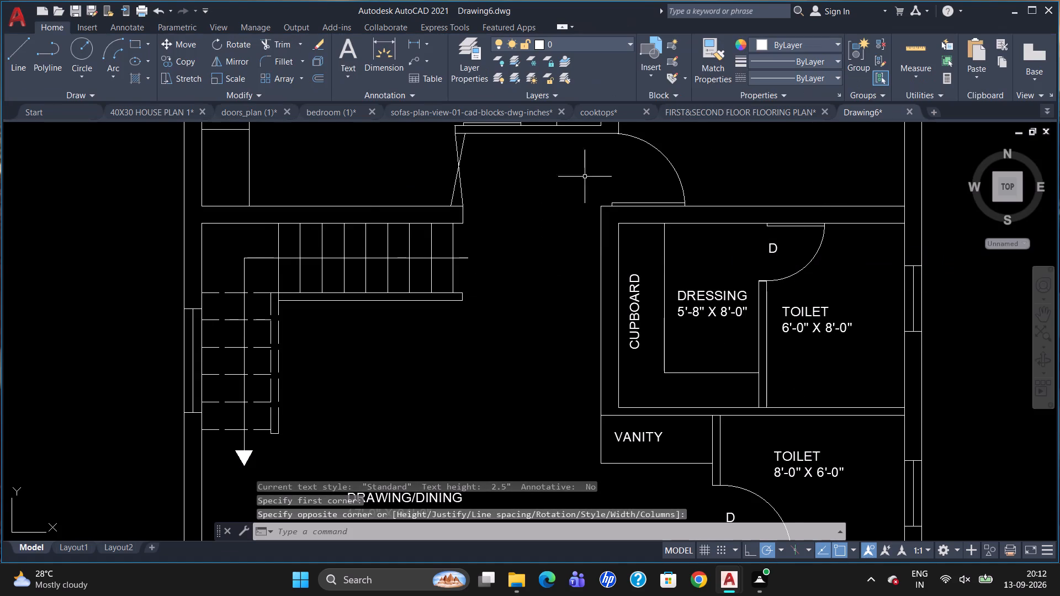
Add a 5" high text label "D" in the door opening of the 14'-0" X 14'-0" bedroom.
{"action": "scroll", "coordinate": [597, 203], "scroll_direction": "down", "scroll_amount": 1}
{"action": "scroll", "coordinate": [616, 136], "scroll_direction": "up", "scroll_amount": 2}
{"action": "key", "text": "t"}
{"action": "key", "text": "Return"}
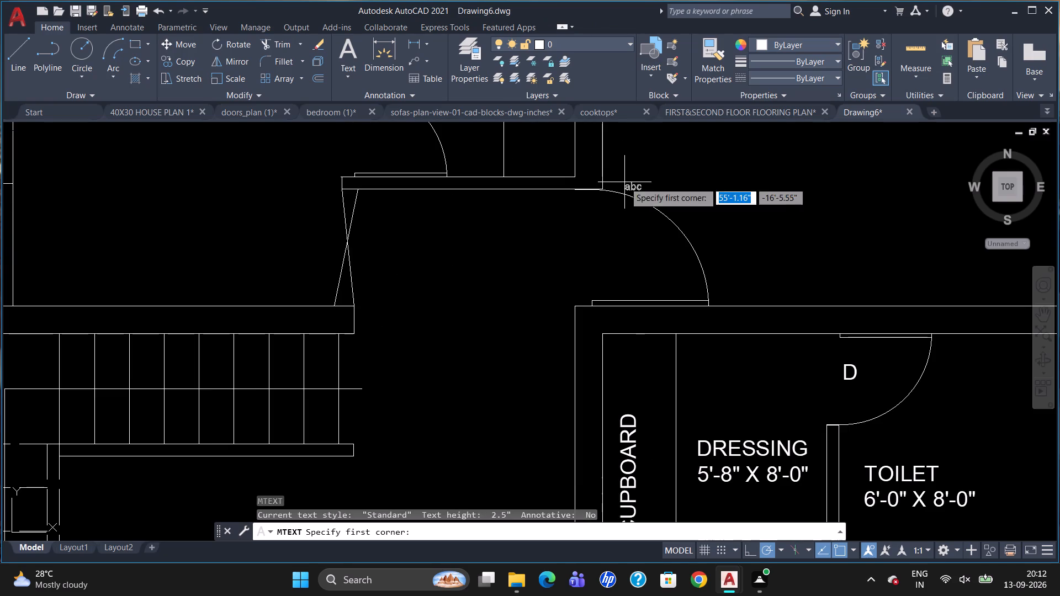
{"action": "left_click_drag", "start_coordinate": [601, 239], "coordinate": [608, 254]}
{"action": "left_click", "coordinate": [626, 260]}
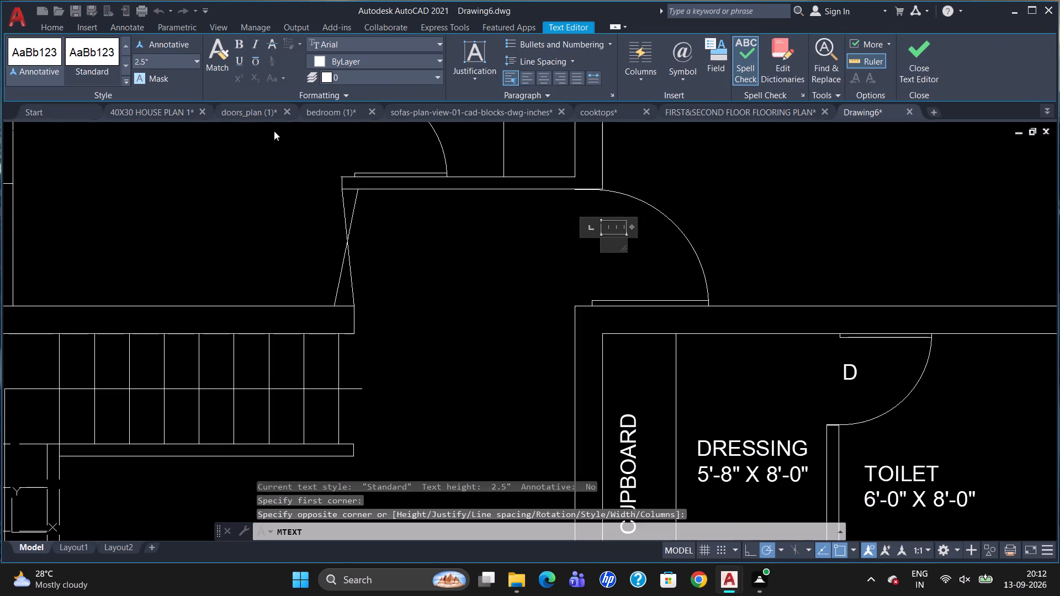
{"action": "left_click", "coordinate": [179, 68]}
{"action": "key", "text": "BackSpace"}
{"action": "key", "text": "5"}
{"action": "key", "text": "Return"}
{"action": "key", "text": "d"}
{"action": "left_click", "coordinate": [431, 294]}
Add a 5" high text label "D" in the door opening between the kitchen and the utility area.
{"action": "scroll", "coordinate": [540, 349], "scroll_direction": "down", "scroll_amount": 1}
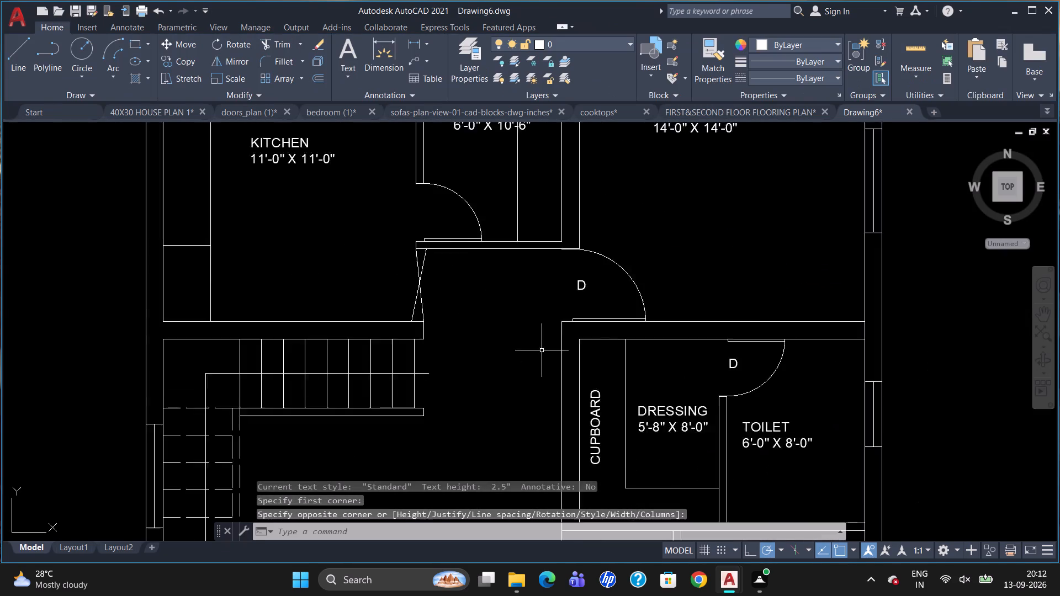
{"action": "scroll", "coordinate": [542, 350], "scroll_direction": "down", "scroll_amount": 1}
{"action": "key", "text": "t"}
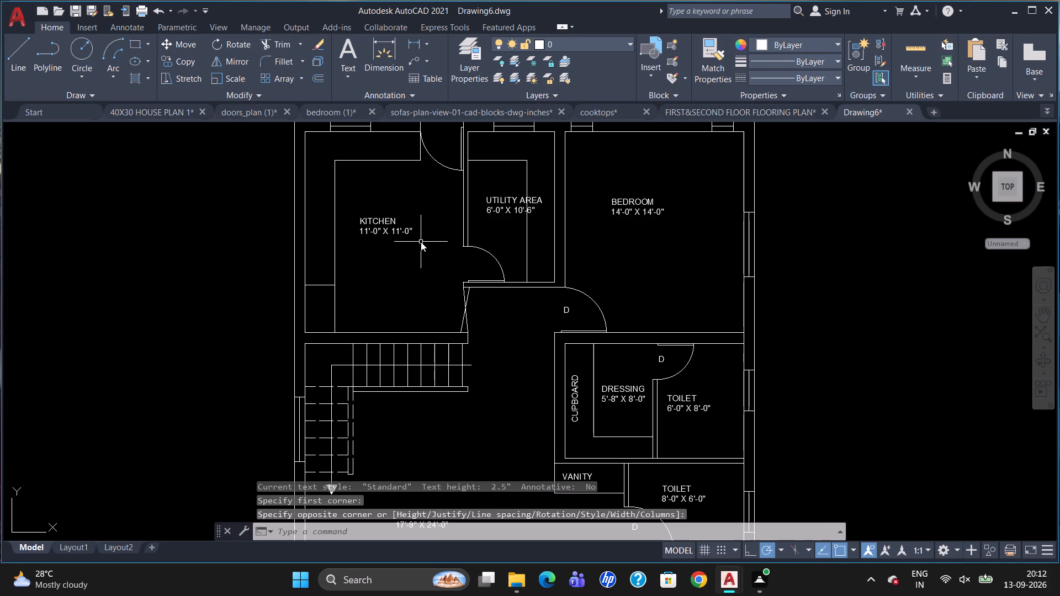
{"action": "key", "text": "Return"}
{"action": "scroll", "coordinate": [478, 273], "scroll_direction": "up", "scroll_amount": 2}
{"action": "left_click_drag", "start_coordinate": [448, 239], "coordinate": [451, 248]}
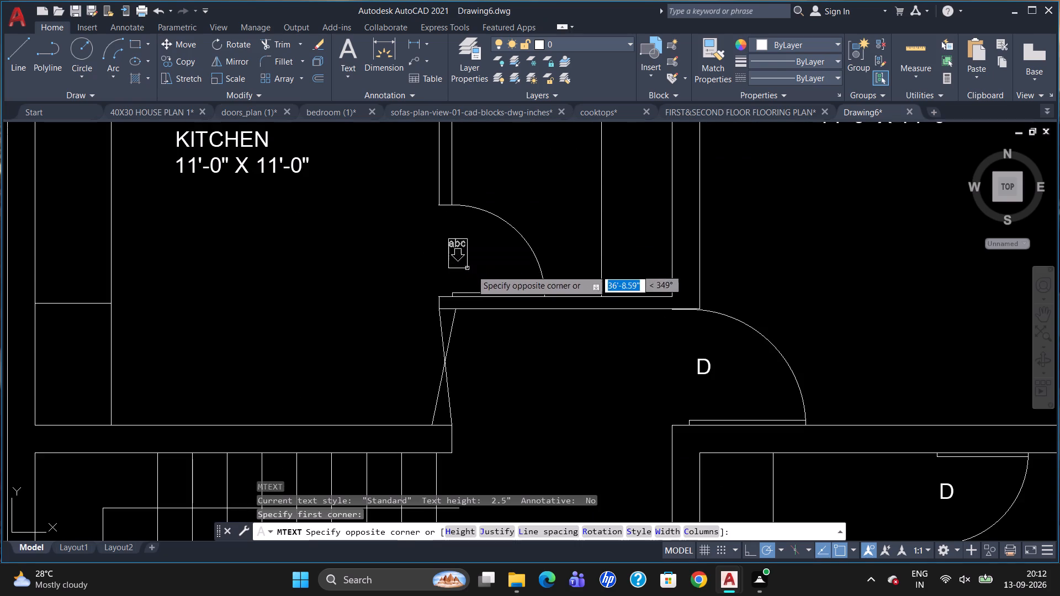
{"action": "left_click", "coordinate": [484, 273]}
{"action": "left_click", "coordinate": [174, 64]}
{"action": "key", "text": "BackSpace"}
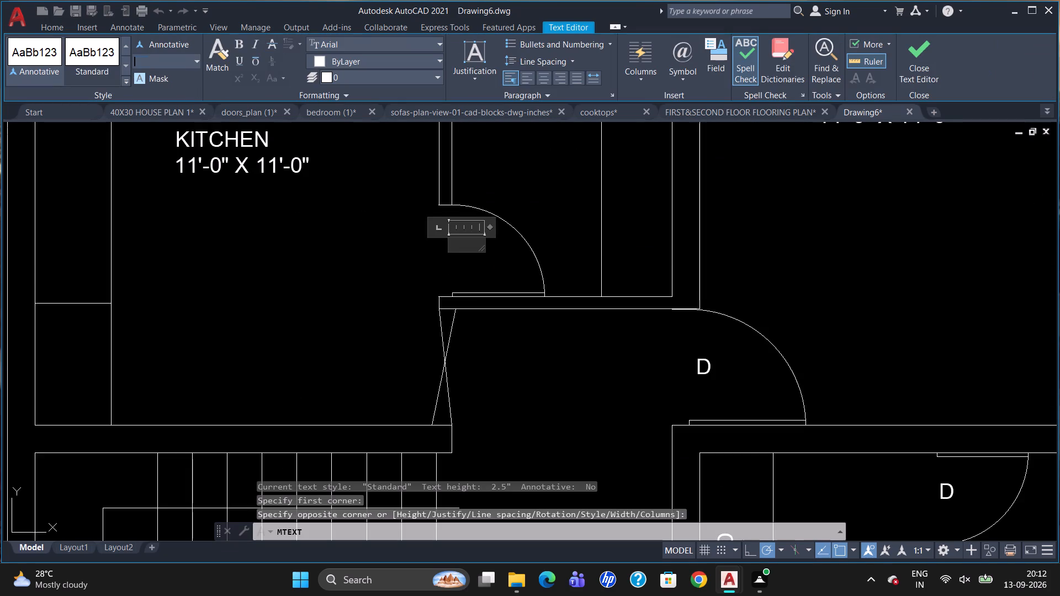
{"action": "key", "text": "5"}
{"action": "key", "text": "Return"}
{"action": "key", "text": "d"}
{"action": "left_click", "coordinate": [449, 328]}
Add a 5" high text label "D" in the opening of the kitchen's exterior door in the north wall.
{"action": "scroll", "coordinate": [484, 361], "scroll_direction": "down", "scroll_amount": 1}
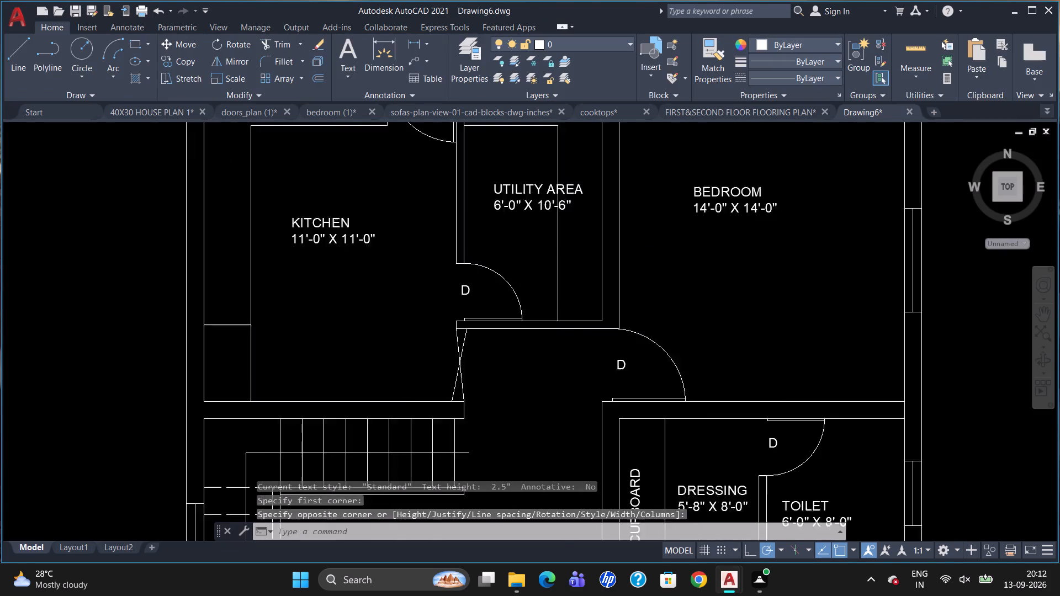
{"action": "scroll", "coordinate": [487, 368], "scroll_direction": "down", "scroll_amount": 2}
{"action": "scroll", "coordinate": [462, 247], "scroll_direction": "up", "scroll_amount": 1}
{"action": "key", "text": "t"}
{"action": "key", "text": "Return"}
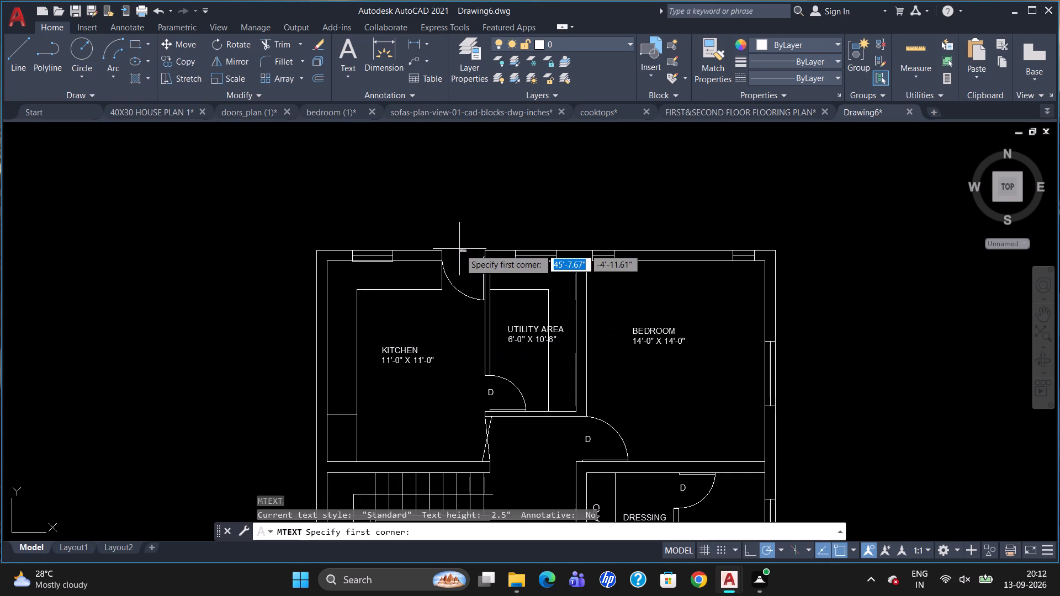
{"action": "left_click", "coordinate": [458, 258]}
{"action": "left_click", "coordinate": [469, 271]}
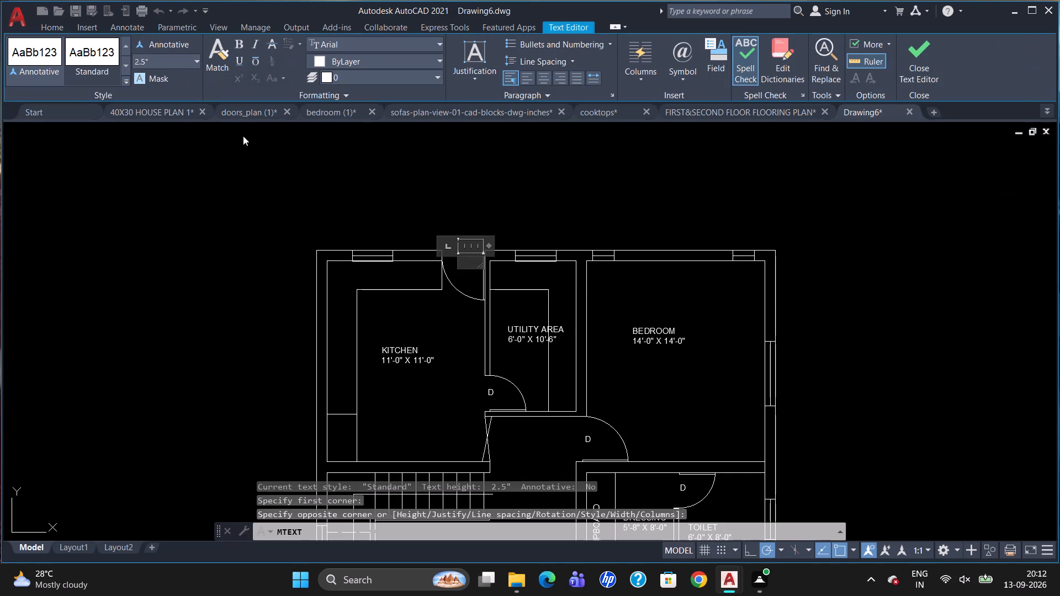
{"action": "left_click", "coordinate": [178, 66]}
{"action": "key", "text": "BackSpace"}
{"action": "key", "text": "5"}
{"action": "key", "text": "Return"}
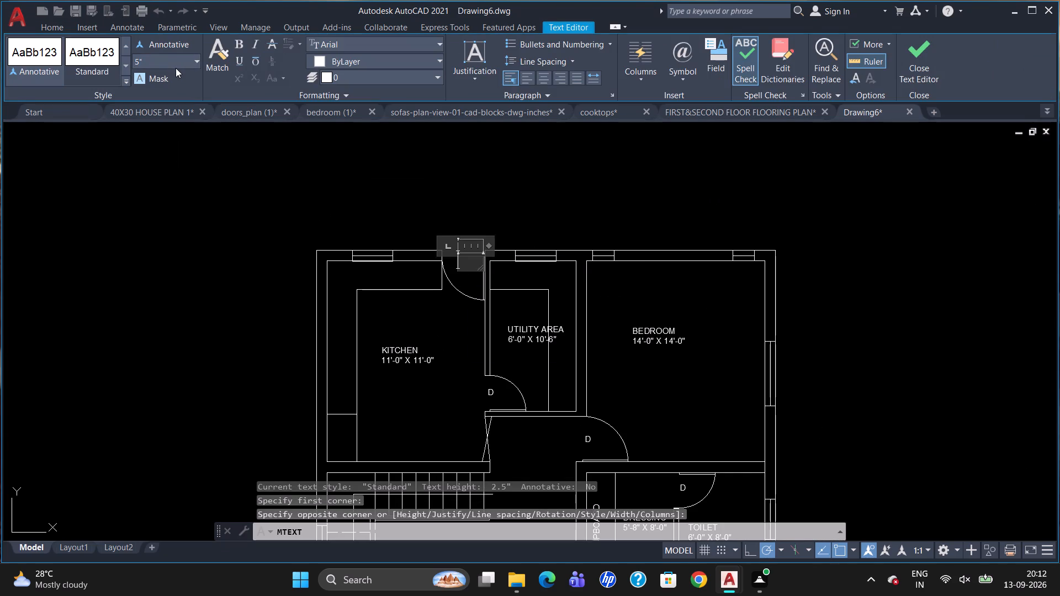
{"action": "key", "text": "d"}
{"action": "left_click", "coordinate": [406, 333]}
Add a horizontal linear dimension for the overall house width between the outer north corners, placed just above the north wall.
{"action": "scroll", "coordinate": [592, 205], "scroll_direction": "down", "scroll_amount": 2}
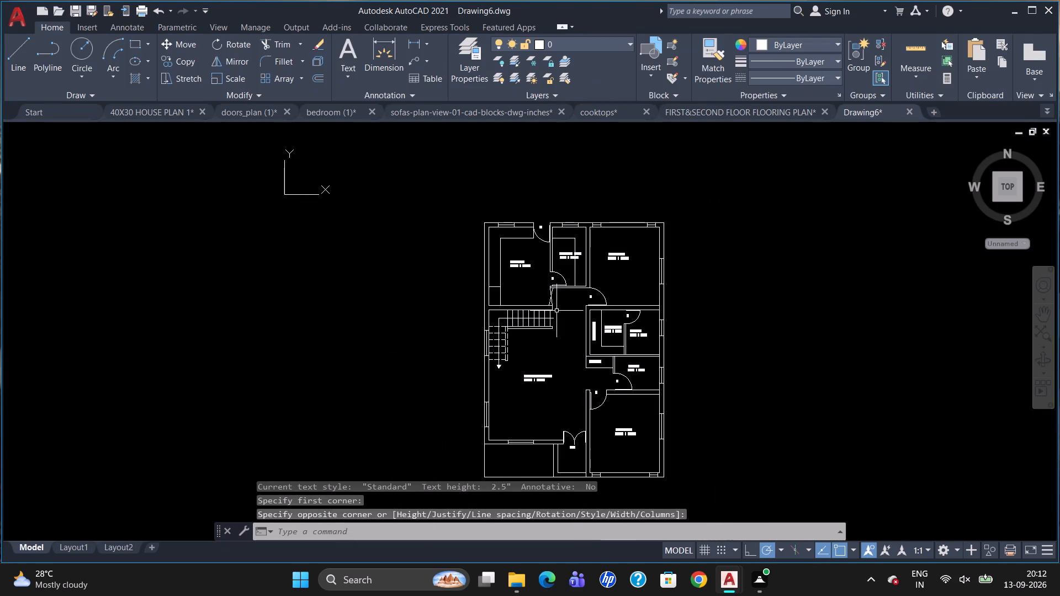
{"action": "scroll", "coordinate": [531, 317], "scroll_direction": "up", "scroll_amount": 1}
{"action": "scroll", "coordinate": [608, 266], "scroll_direction": "down", "scroll_amount": 2}
{"action": "scroll", "coordinate": [628, 349], "scroll_direction": "up", "scroll_amount": 2}
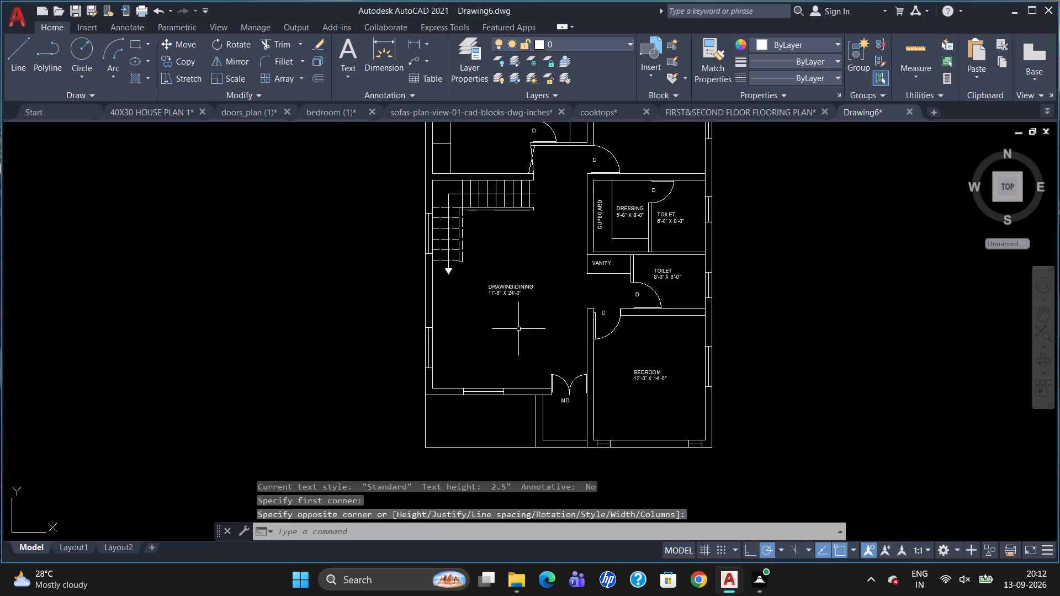
{"action": "scroll", "coordinate": [518, 349], "scroll_direction": "down", "scroll_amount": 1}
{"action": "scroll", "coordinate": [439, 200], "scroll_direction": "up", "scroll_amount": 1}
{"action": "scroll", "coordinate": [528, 354], "scroll_direction": "down", "scroll_amount": 1}
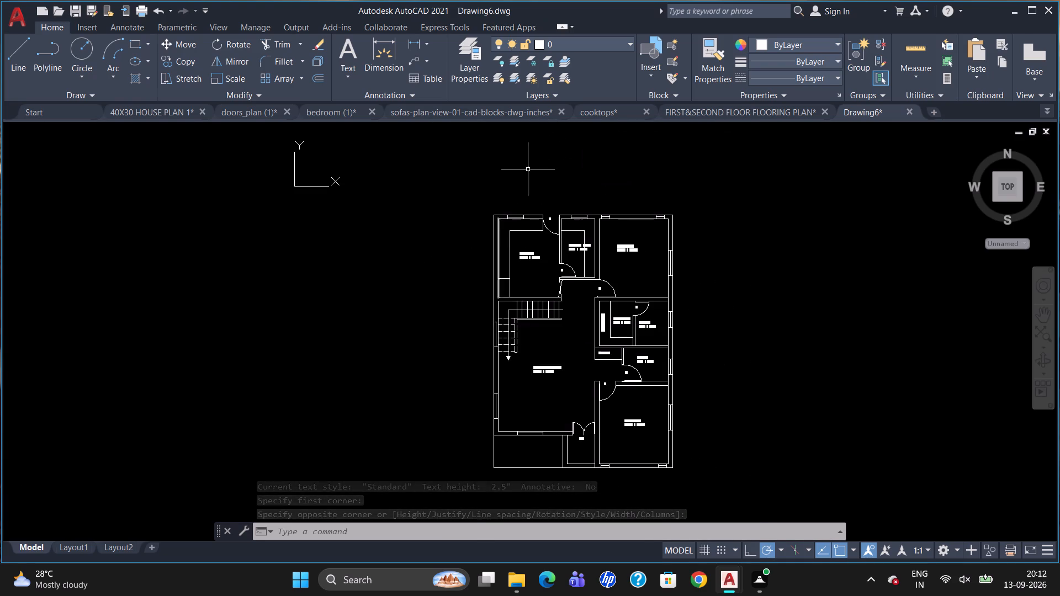
{"action": "scroll", "coordinate": [528, 169], "scroll_direction": "up", "scroll_amount": 1}
{"action": "type", "text": "DLI"}
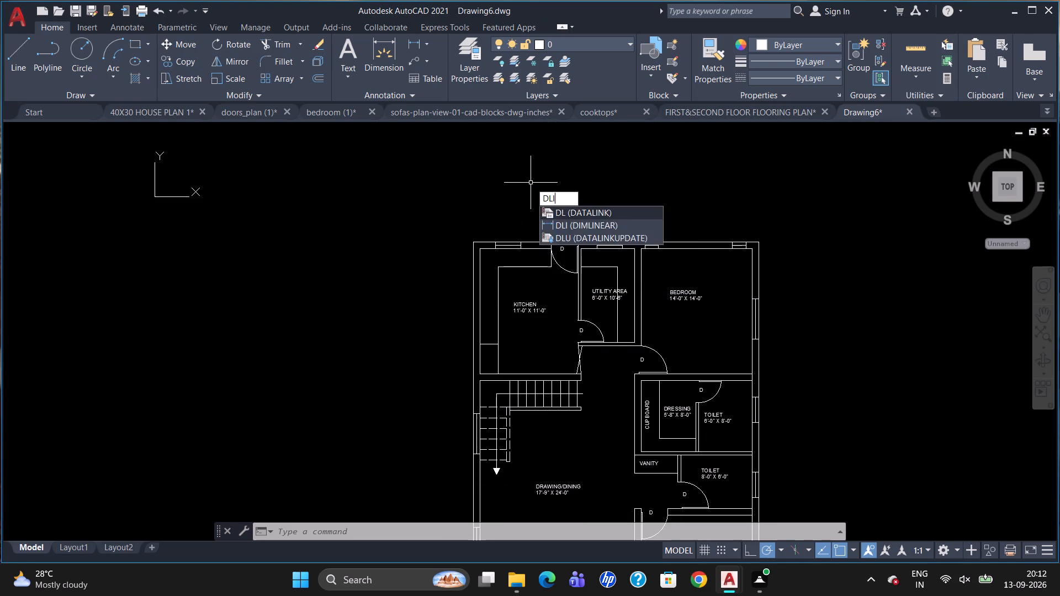
{"action": "key", "text": "Return"}
{"action": "left_click", "coordinate": [467, 244]}
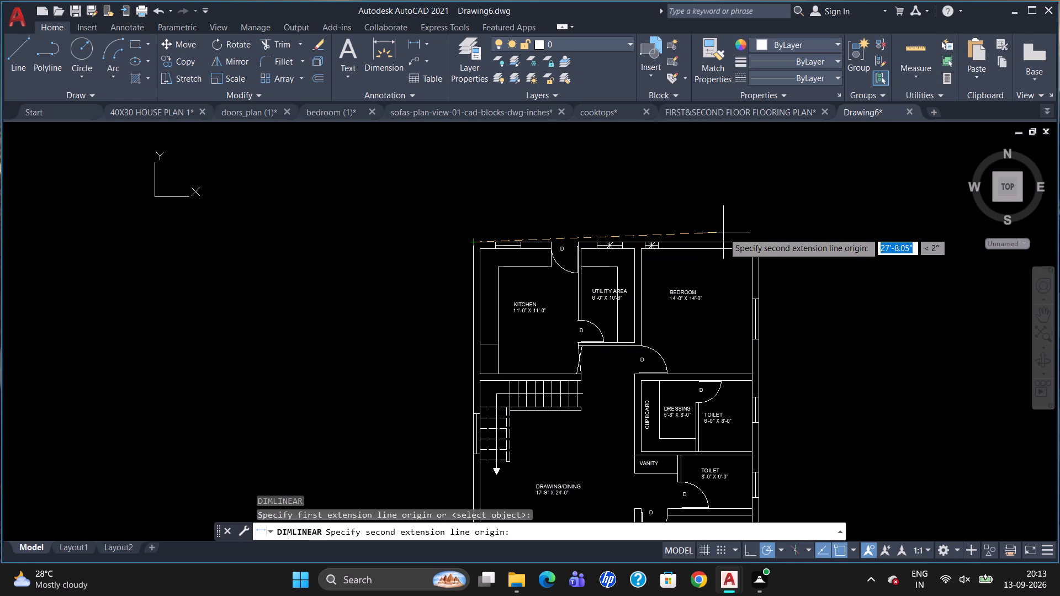
{"action": "left_click", "coordinate": [758, 240]}
{"action": "left_click", "coordinate": [757, 218]}
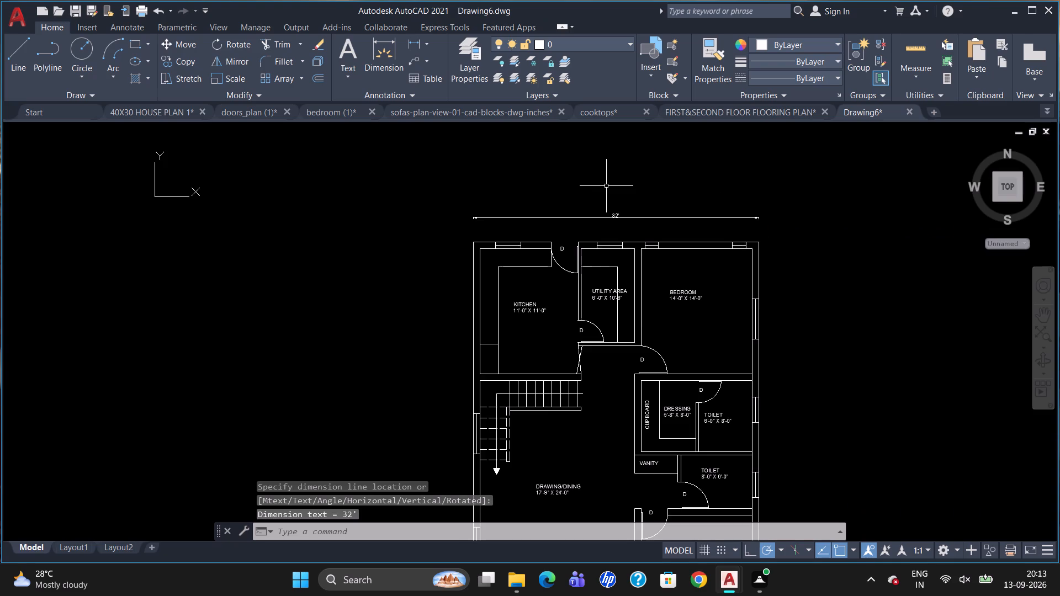
Add a vertical linear dimension for the overall house depth between the outer east corners, placed just outside the east wall.
{"action": "scroll", "coordinate": [606, 186], "scroll_direction": "down", "scroll_amount": 1}
{"action": "scroll", "coordinate": [756, 243], "scroll_direction": "up", "scroll_amount": 1}
{"action": "type", "text": "DLI"}
{"action": "key", "text": "Return"}
{"action": "left_click", "coordinate": [669, 205]}
{"action": "scroll", "coordinate": [723, 223], "scroll_direction": "down", "scroll_amount": 2}
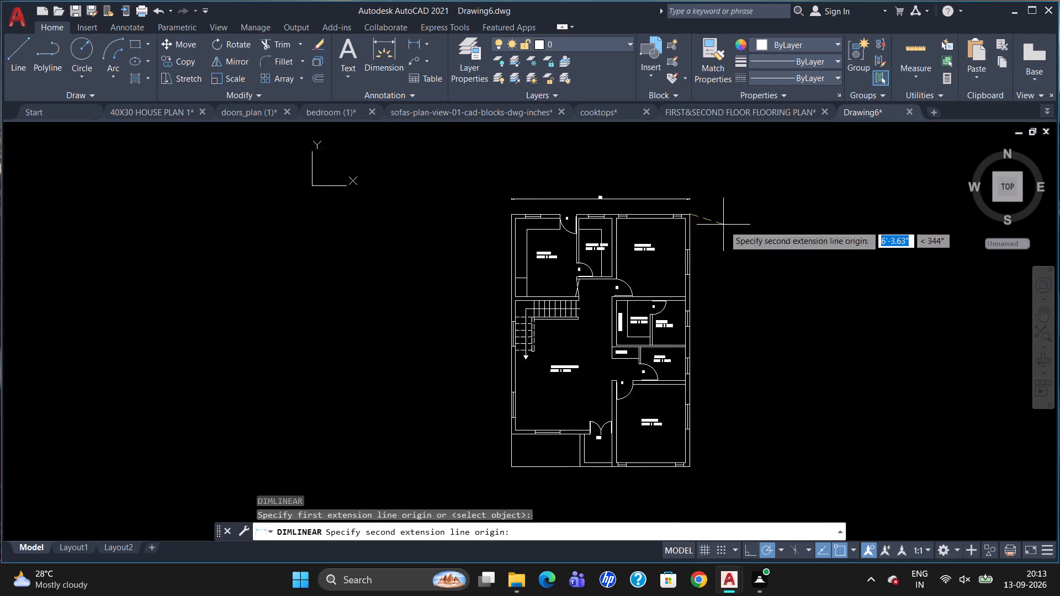
{"action": "scroll", "coordinate": [719, 376], "scroll_direction": "up", "scroll_amount": 2}
{"action": "left_click", "coordinate": [681, 383]}
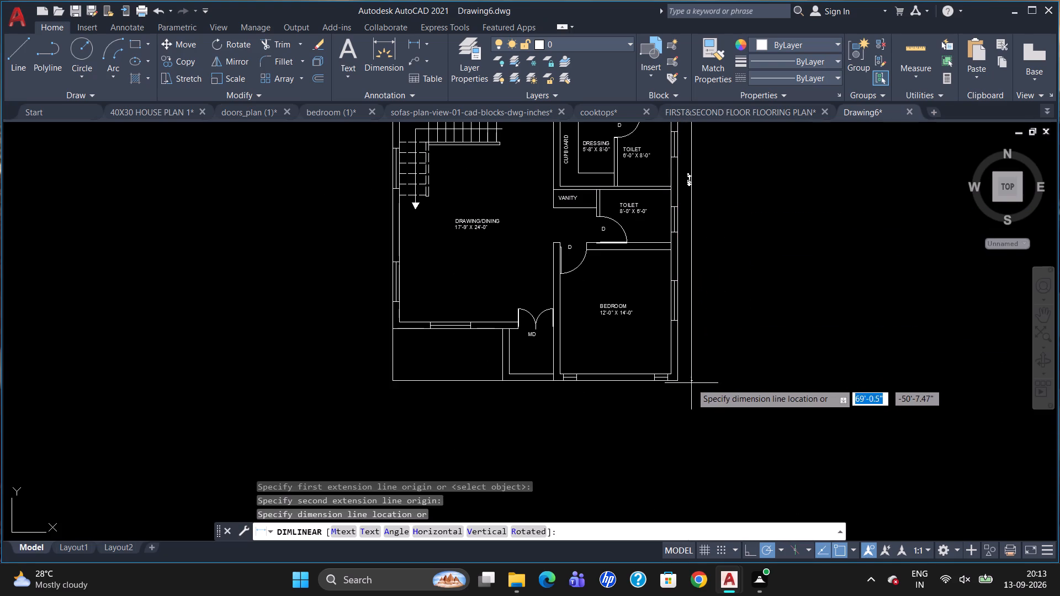
{"action": "left_click", "coordinate": [692, 383]}
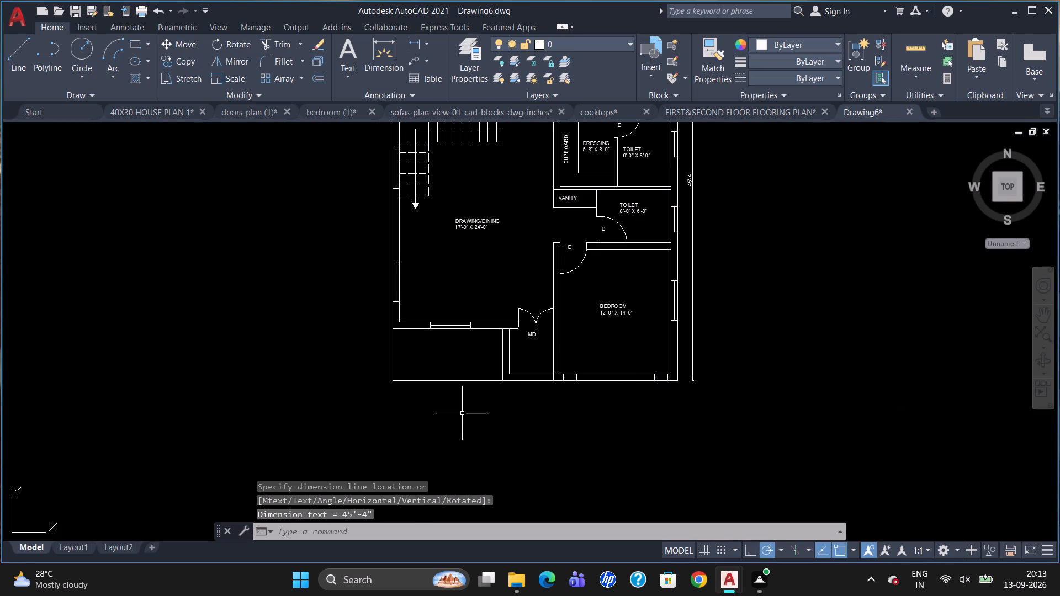
Add a vertical linear dimension outside the west wall, from the outer northwest corner to the outer face of the drawing/dining hall's south wall.
{"action": "scroll", "coordinate": [471, 443], "scroll_direction": "down", "scroll_amount": 1}
{"action": "scroll", "coordinate": [389, 334], "scroll_direction": "up", "scroll_amount": 1}
{"action": "key", "text": "d"}
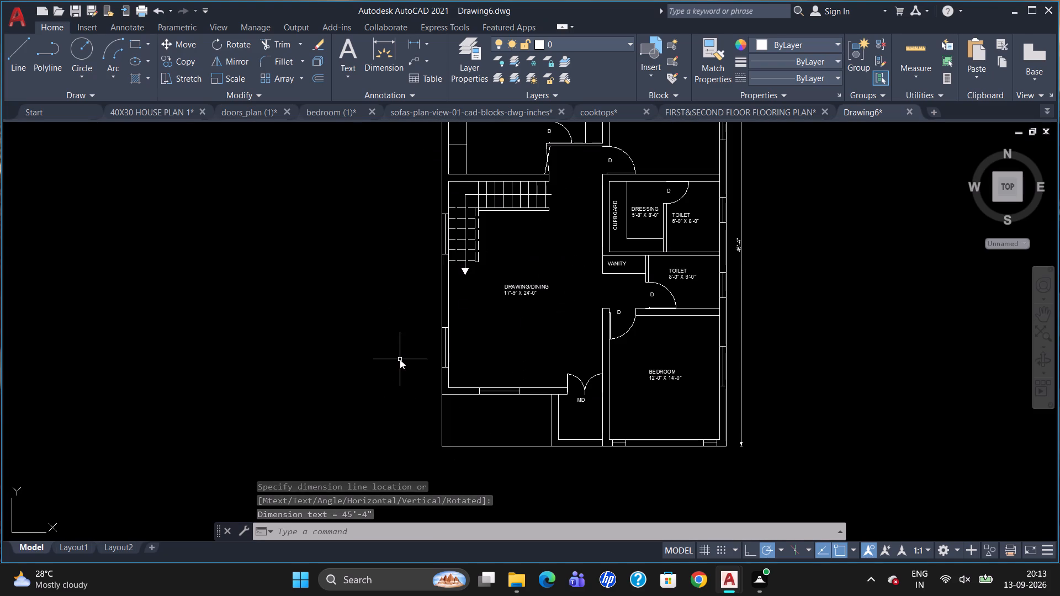
{"action": "type", "text": "LI"}
{"action": "key", "text": "Return"}
{"action": "scroll", "coordinate": [412, 389], "scroll_direction": "down", "scroll_amount": 1}
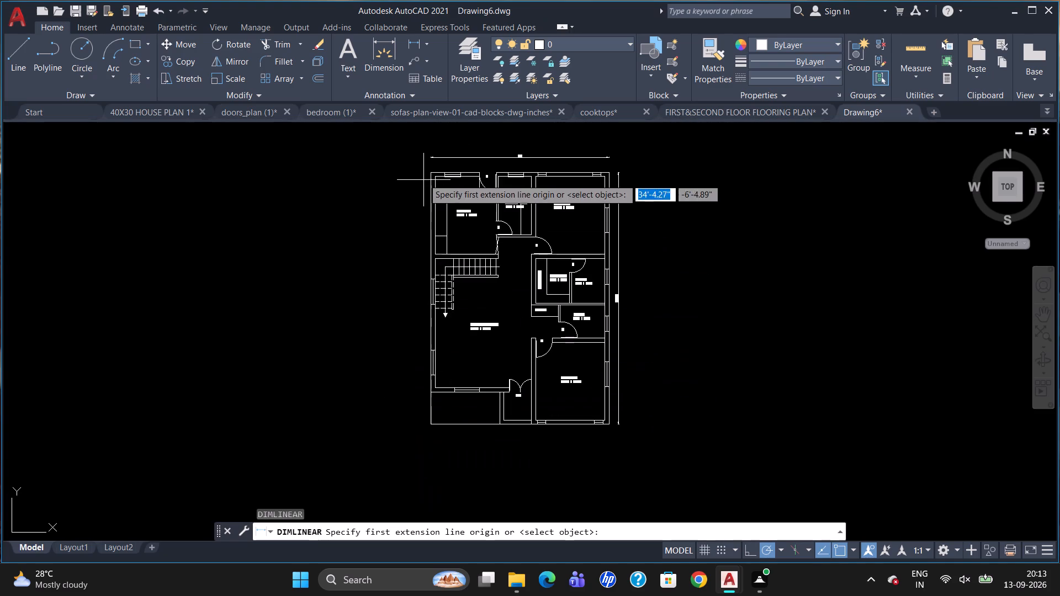
{"action": "left_click", "coordinate": [424, 172]}
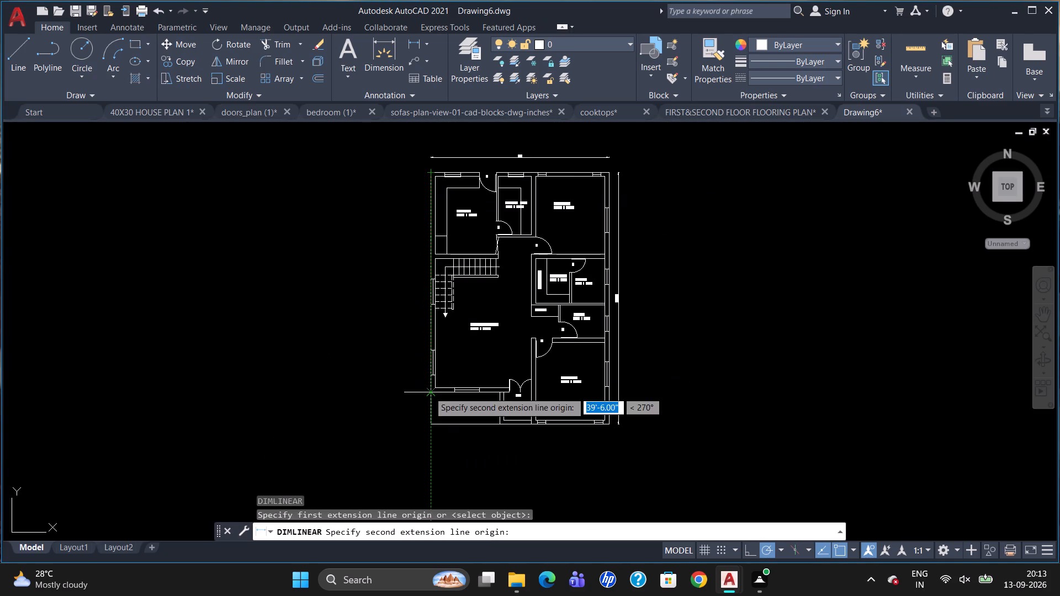
{"action": "left_click", "coordinate": [429, 391]}
{"action": "left_click", "coordinate": [418, 385]}
Override the text of the vertical dimension outside the west wall with 40'-3".
{"action": "scroll", "coordinate": [429, 296], "scroll_direction": "up", "scroll_amount": 2}
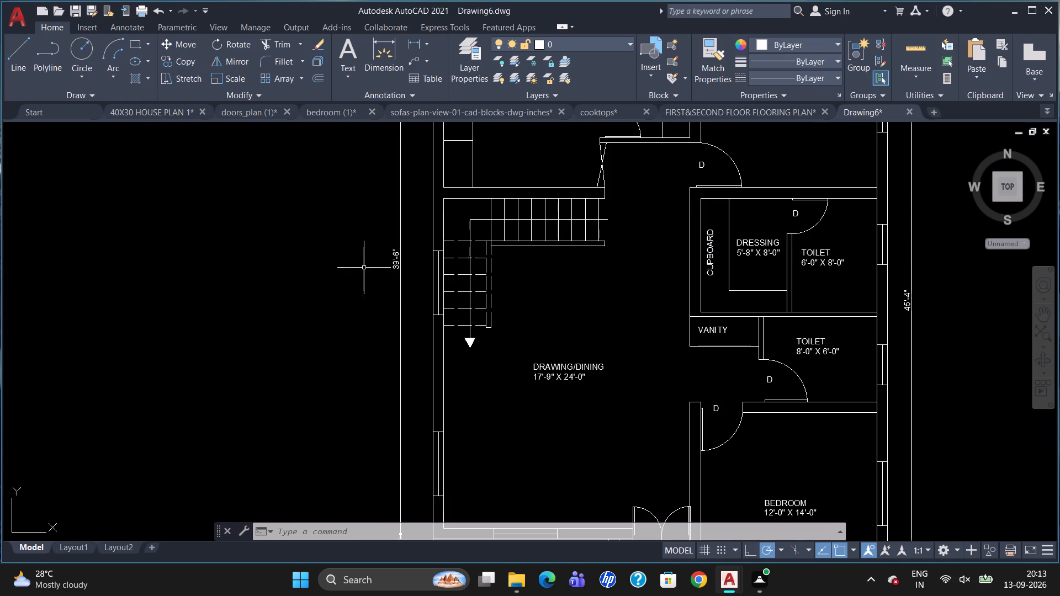
{"action": "double_click", "coordinate": [394, 254]}
{"action": "key", "text": "Delete"}
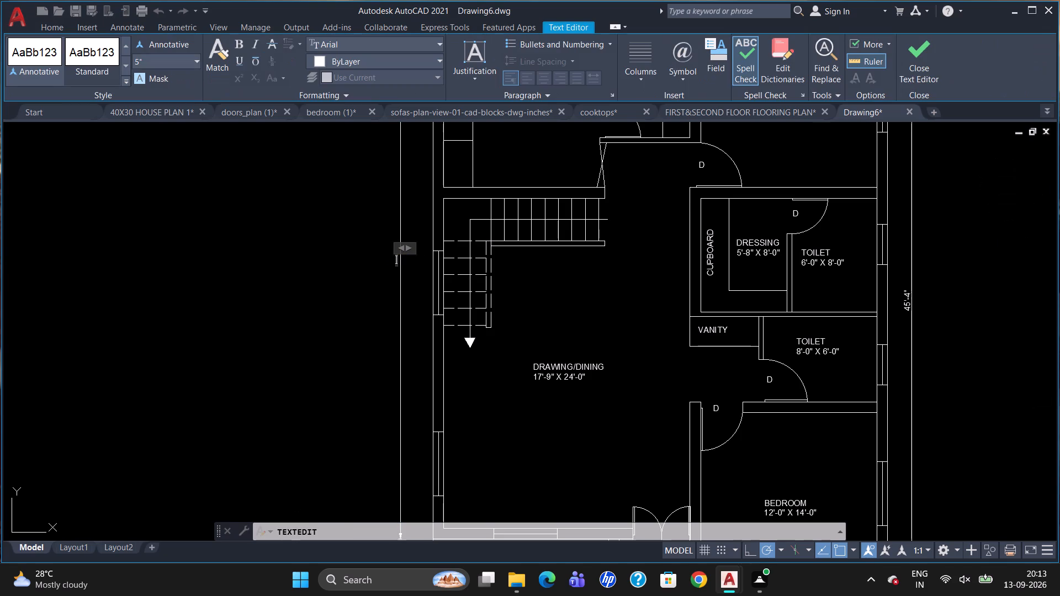
{"action": "type", "text": "40'"}
{"action": "key", "text": "minus"}
{"action": "key", "text": "3"}
{"action": "key", "text": "shift+quotedbl"}
{"action": "left_click", "coordinate": [379, 337]}
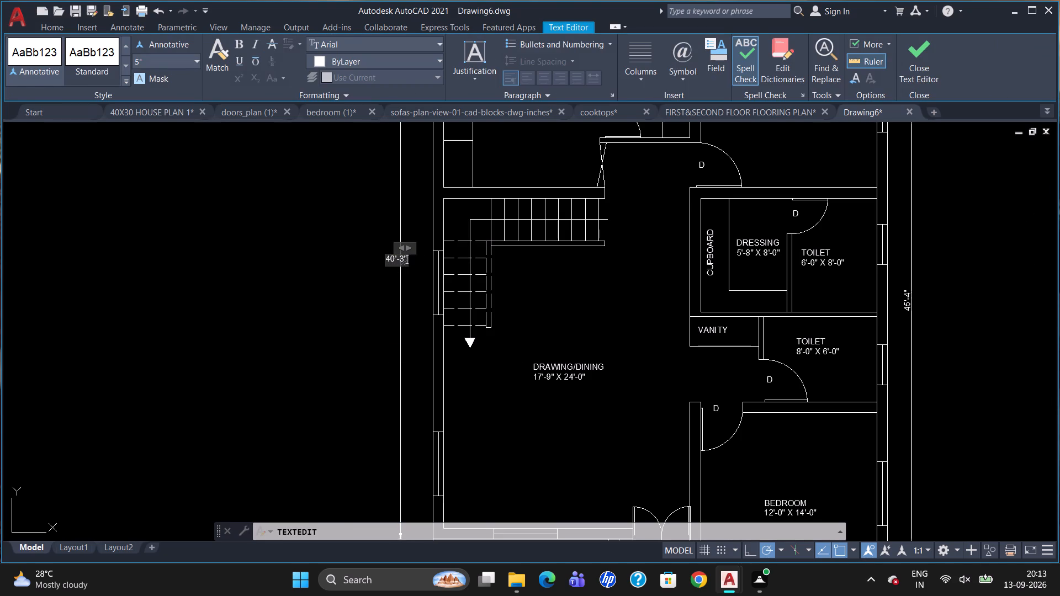
{"action": "scroll", "coordinate": [481, 258], "scroll_direction": "down", "scroll_amount": 1}
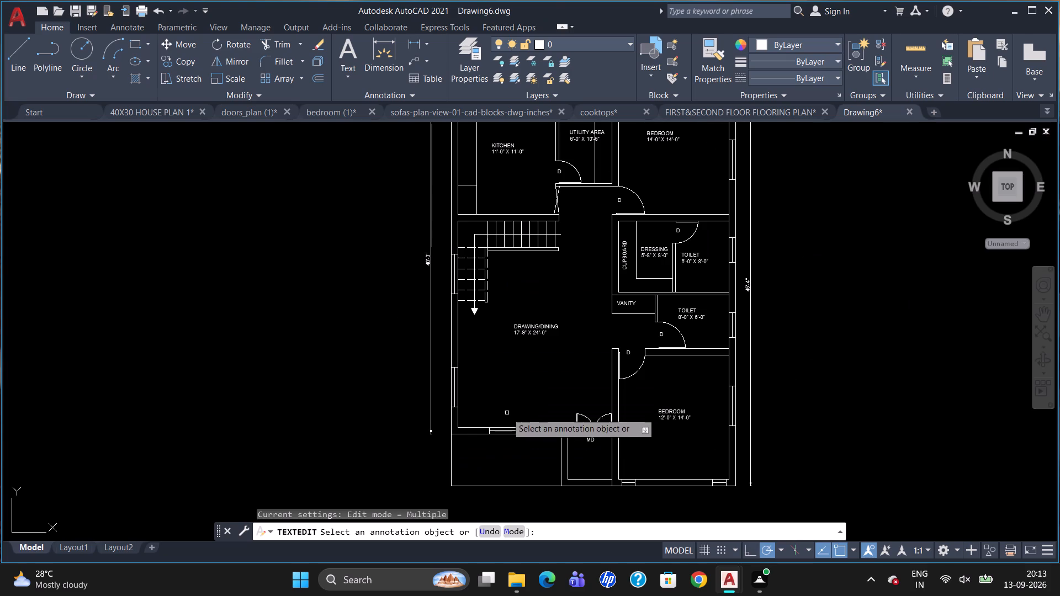
{"action": "key", "text": "Escape"}
{"action": "scroll", "coordinate": [540, 367], "scroll_direction": "down", "scroll_amount": 1}
{"action": "scroll", "coordinate": [469, 442], "scroll_direction": "up", "scroll_amount": 2}
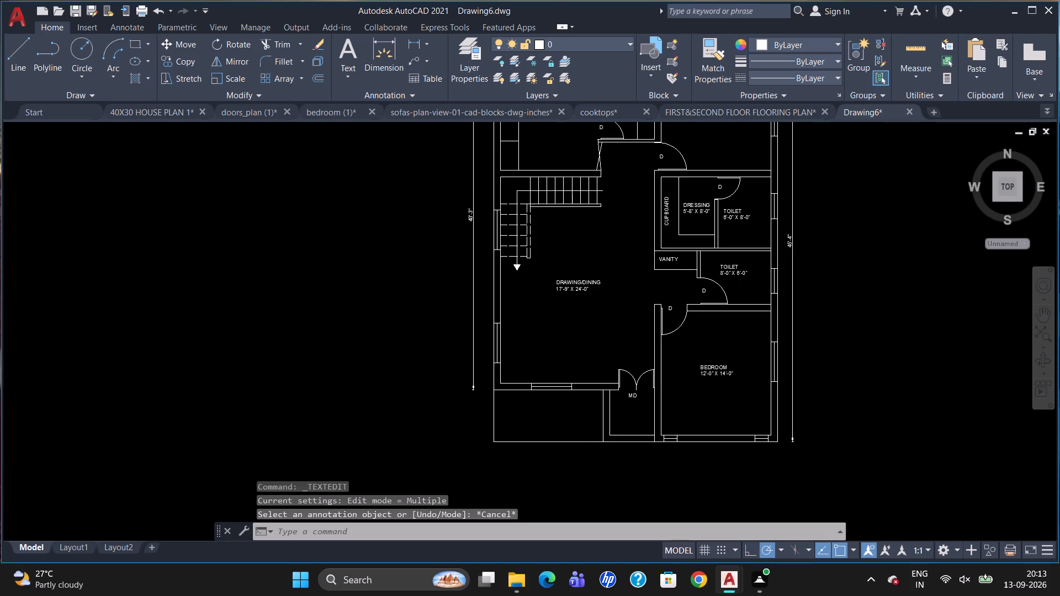
Add a vertical linear dimension outside the west side, from the drawing/dining hall's outer southwest corner to the porch's southwest corner.
{"action": "type", "text": "DLI"}
{"action": "key", "text": "Return"}
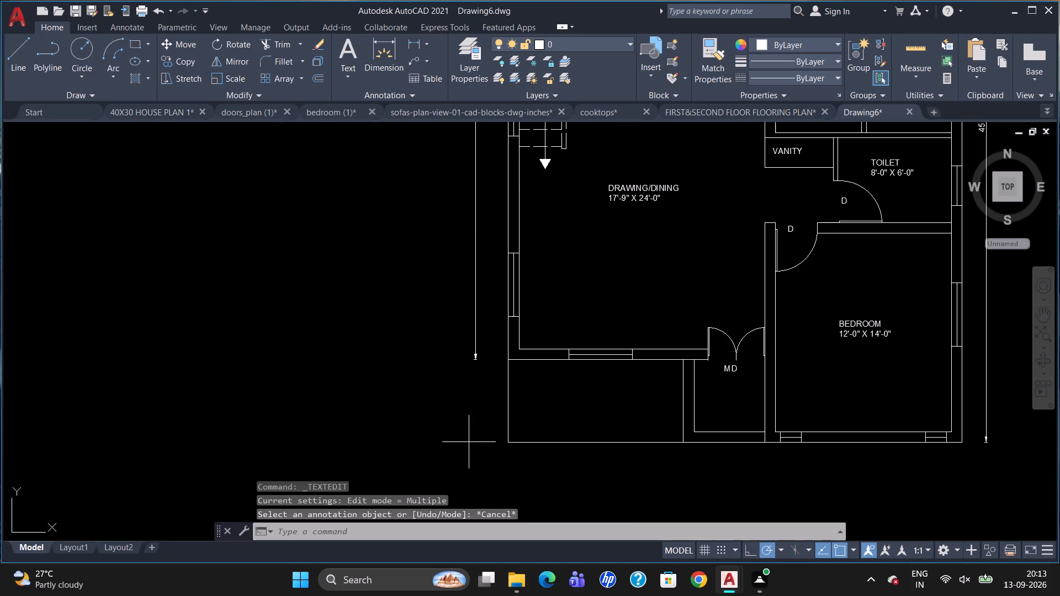
{"action": "left_click", "coordinate": [512, 361]}
{"action": "left_click", "coordinate": [511, 442]}
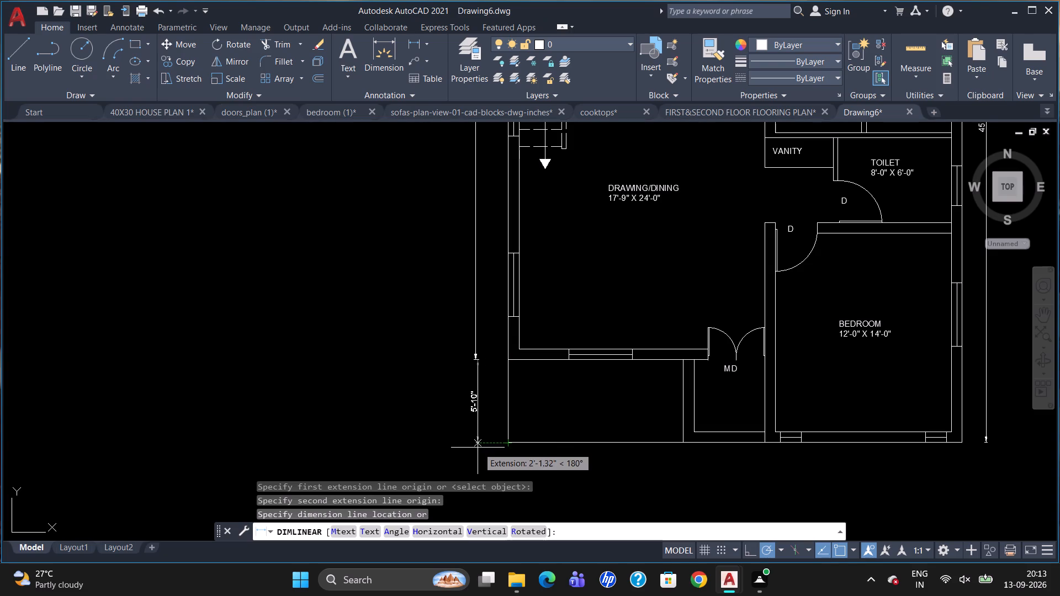
{"action": "left_click", "coordinate": [478, 448]}
Override the text of the porch's vertical dimension with 5'-1".
{"action": "scroll", "coordinate": [506, 446], "scroll_direction": "up", "scroll_amount": 1}
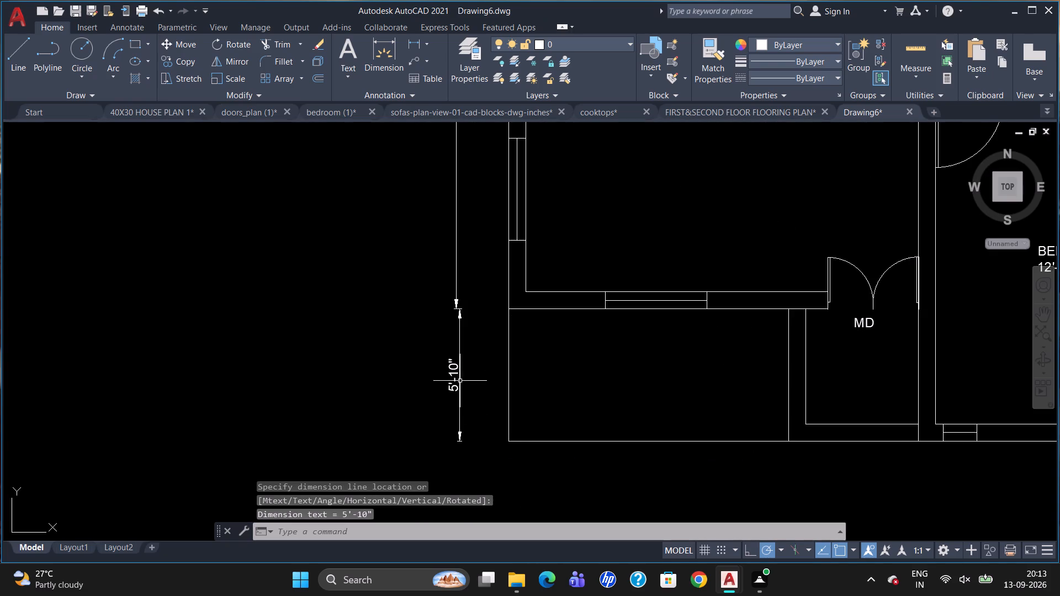
{"action": "double_click", "coordinate": [453, 368]}
{"action": "key", "text": "Delete"}
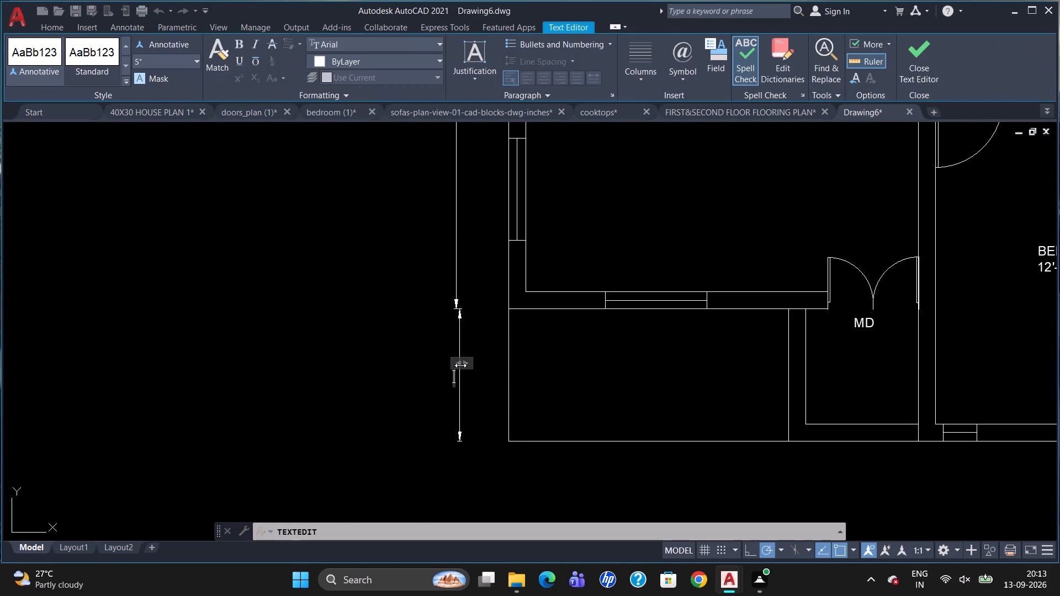
{"action": "type", "text": "5'-1"}
{"action": "key", "text": "shift+quotedbl"}
{"action": "left_click", "coordinate": [513, 465]}
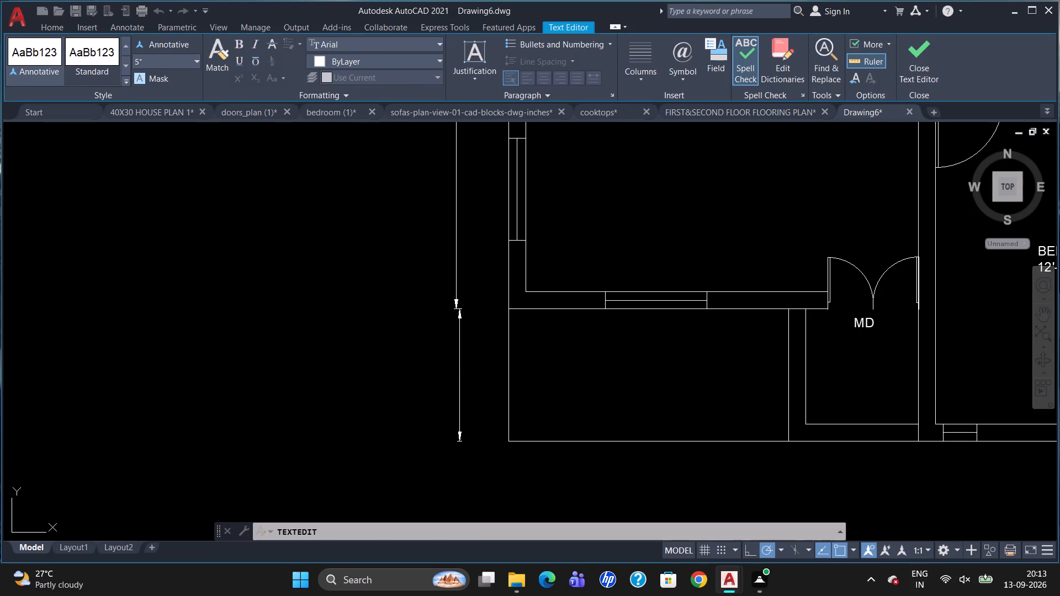
{"action": "scroll", "coordinate": [573, 387], "scroll_direction": "down", "scroll_amount": 1}
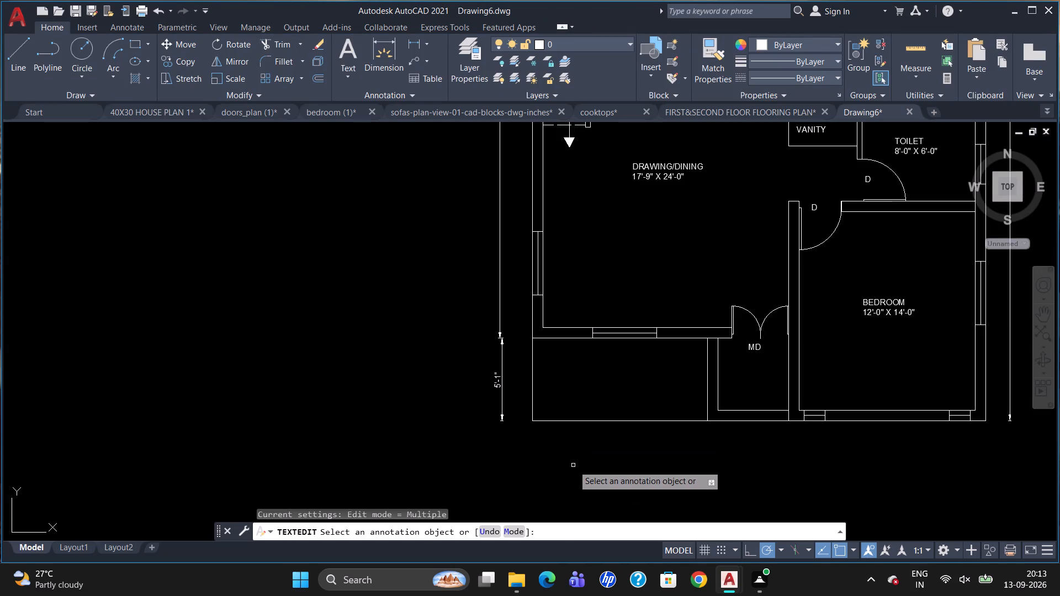
{"action": "key", "text": "Escape"}
Add a horizontal linear dimension below the porch, from its southwest corner to the west face of the south bedroom's west wall.
{"action": "type", "text": "DLI"}
{"action": "key", "text": "Return"}
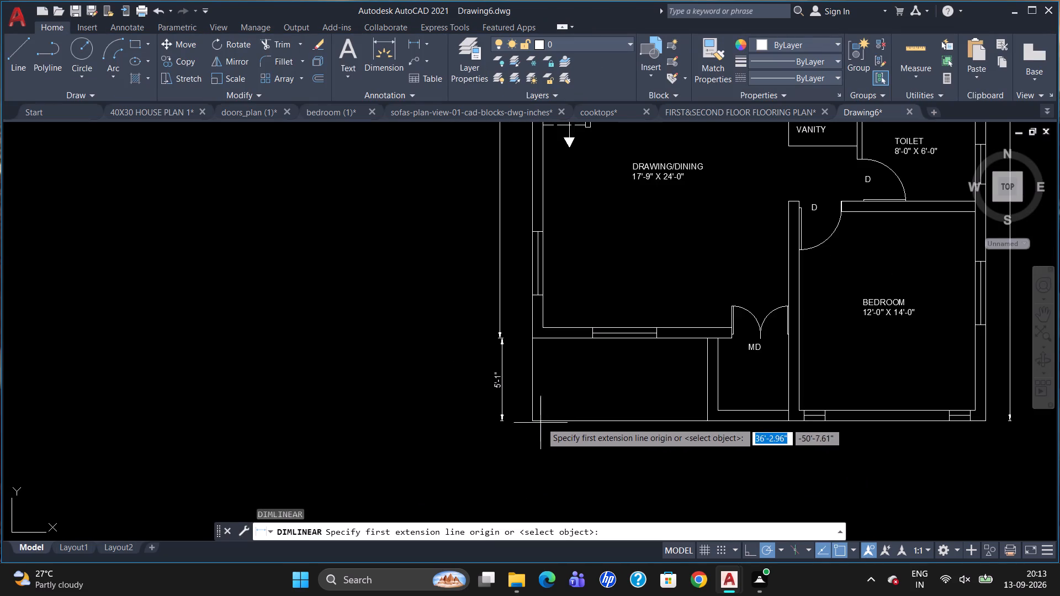
{"action": "left_click", "coordinate": [533, 420]}
{"action": "left_click", "coordinate": [789, 419]}
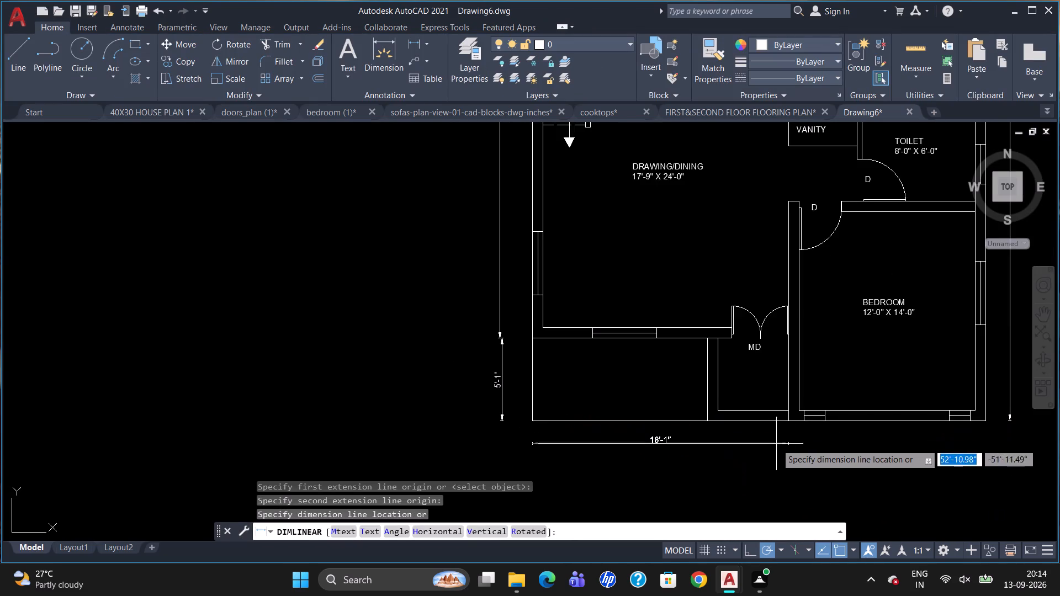
{"action": "left_click", "coordinate": [775, 447]}
Add a horizontal linear dimension below the south bedroom, from its west wall's outer face to the house's outer southeast corner, level with the porch dimension.
{"action": "scroll", "coordinate": [664, 427], "scroll_direction": "down", "scroll_amount": 1}
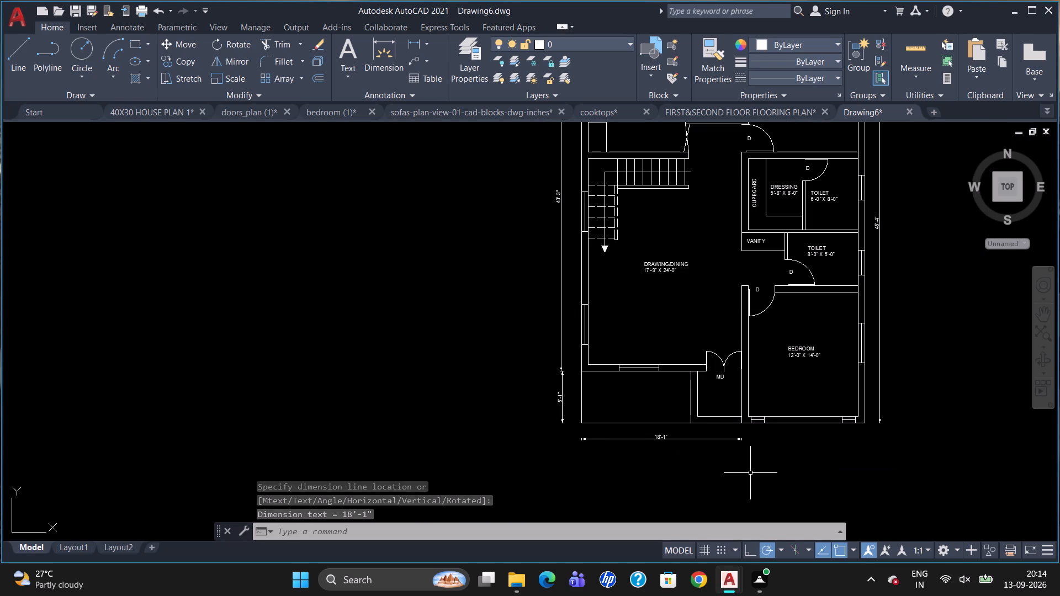
{"action": "type", "text": "DLI"}
{"action": "key", "text": "Return"}
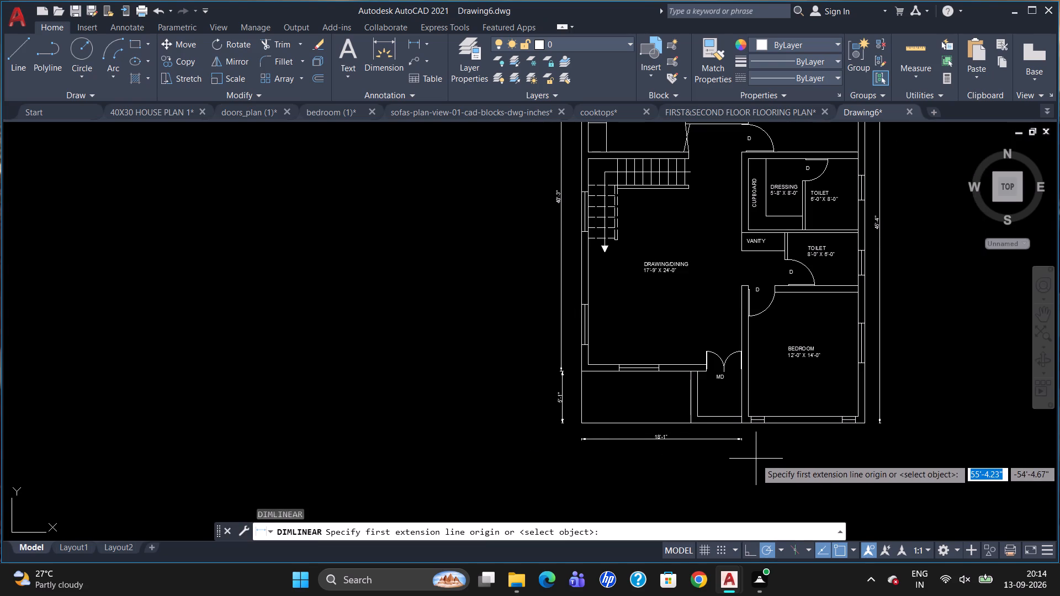
{"action": "key", "text": "Escape"}
{"action": "key", "text": "space"}
{"action": "left_click", "coordinate": [744, 424]}
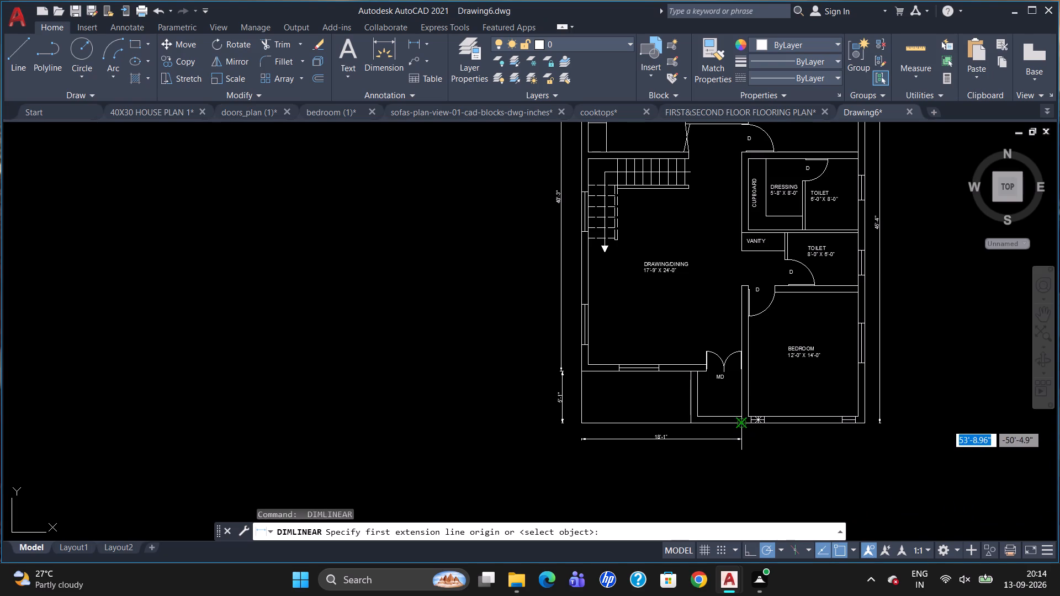
{"action": "left_click", "coordinate": [867, 426]}
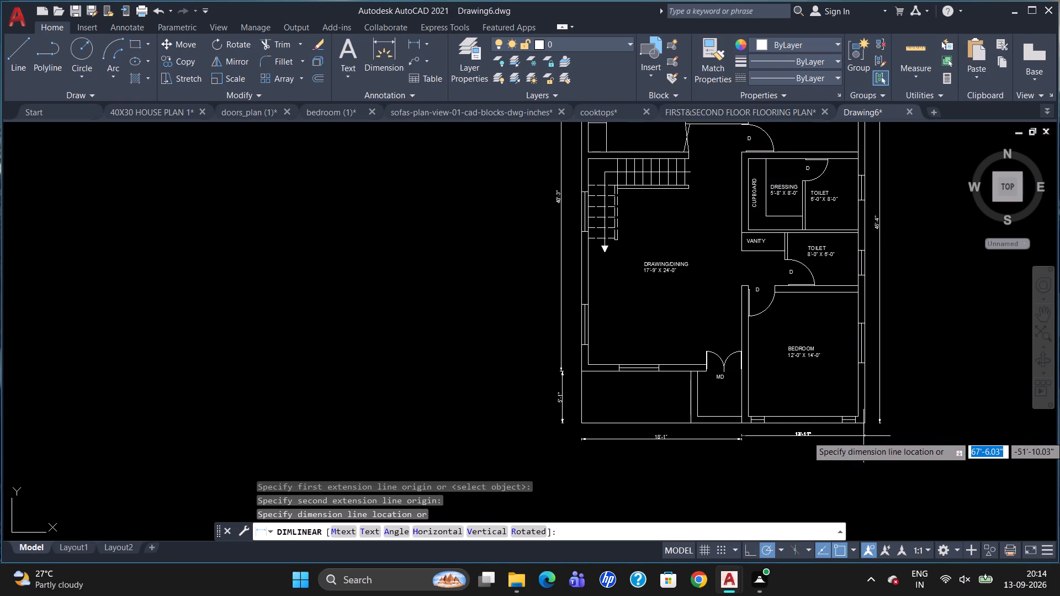
{"action": "left_click", "coordinate": [863, 439]}
Override the text of the horizontal dimension below the south bedroom with 13'-6".
{"action": "scroll", "coordinate": [855, 441], "scroll_direction": "up", "scroll_amount": 2}
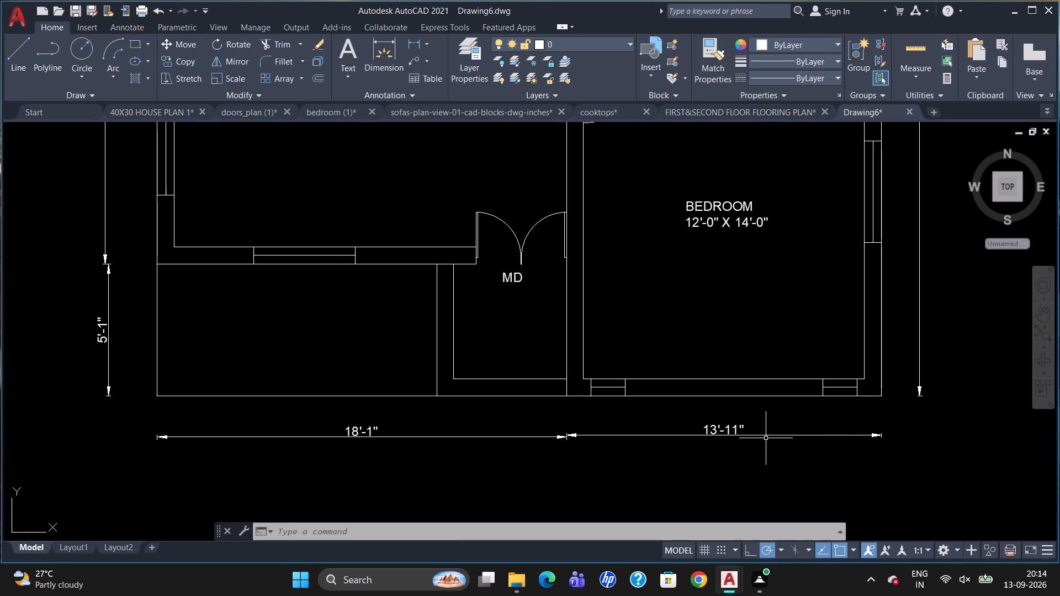
{"action": "double_click", "coordinate": [729, 430]}
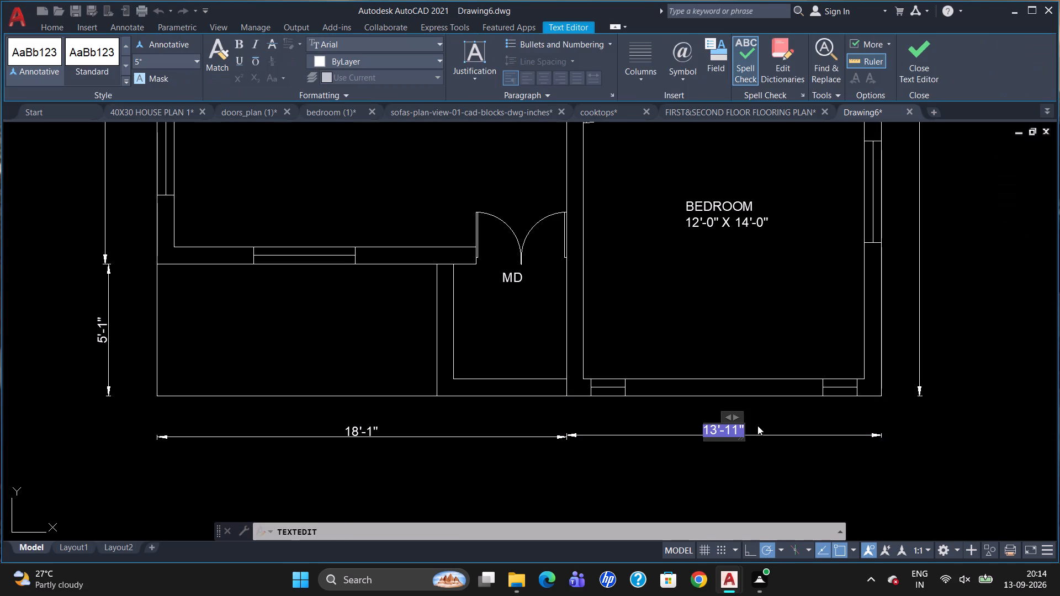
{"action": "key", "text": "Delete"}
{"action": "type", "text": "13'-6\""}
{"action": "left_click", "coordinate": [378, 434]}
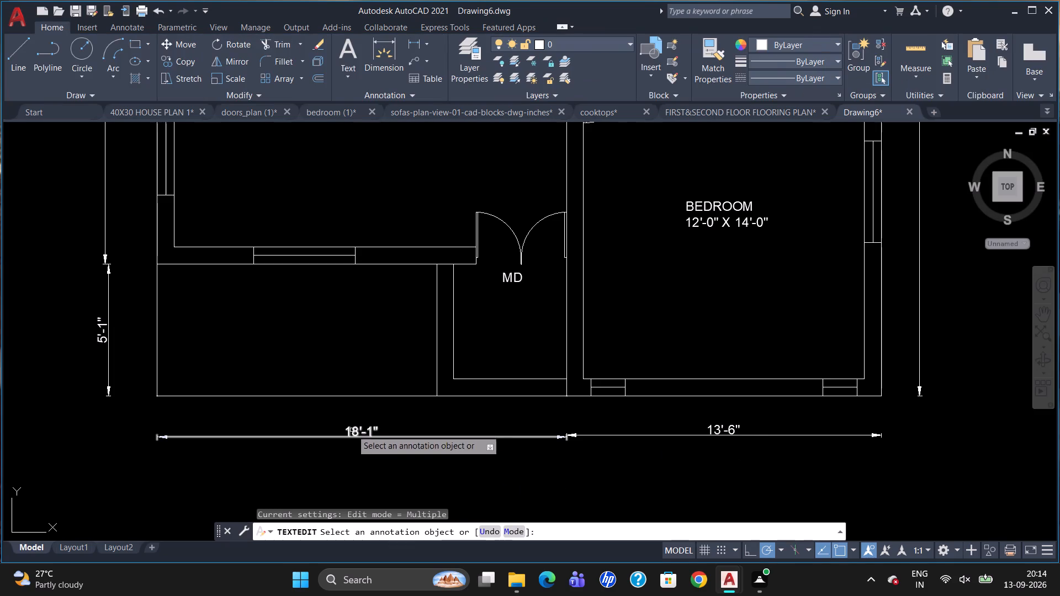
Override the text of the horizontal dimension below the porch with 18'-6".
{"action": "double_click", "coordinate": [355, 432]}
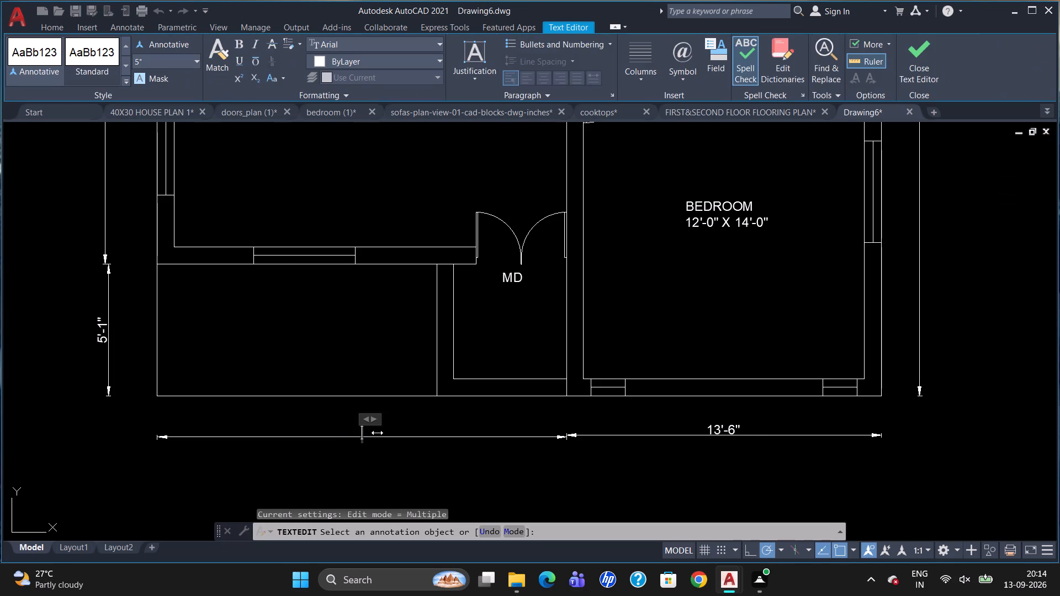
{"action": "key", "text": "Delete"}
{"action": "type", "text": "18'-6\""}
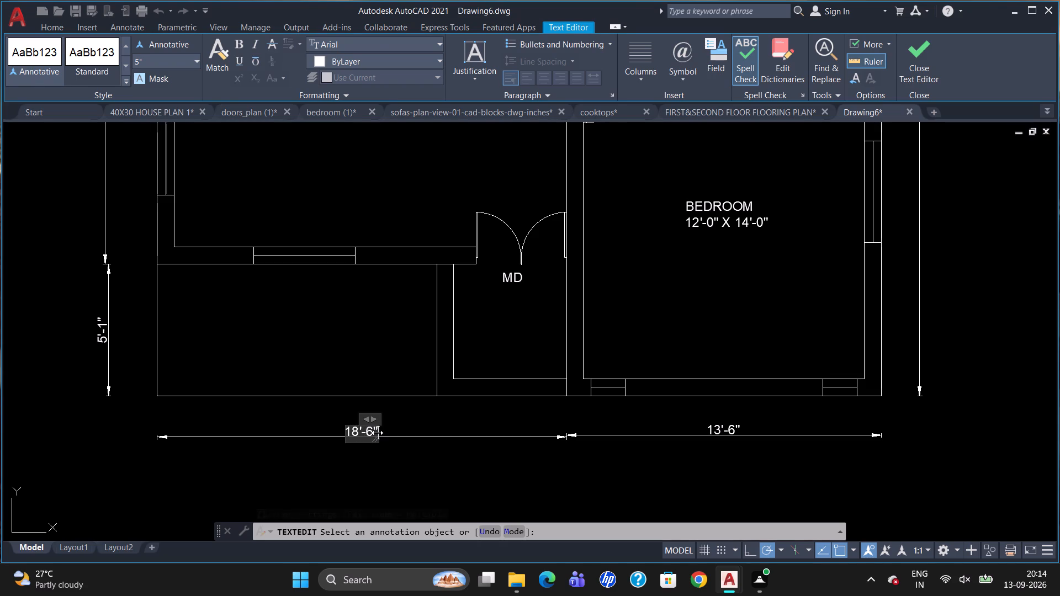
{"action": "left_click", "coordinate": [414, 473]}
{"action": "key", "text": "Escape"}
Start a Solid hatch and fill the north wall segments, the kitchen and utility area walls, and the northeast corner wall.
{"action": "scroll", "coordinate": [784, 408], "scroll_direction": "down", "scroll_amount": 2}
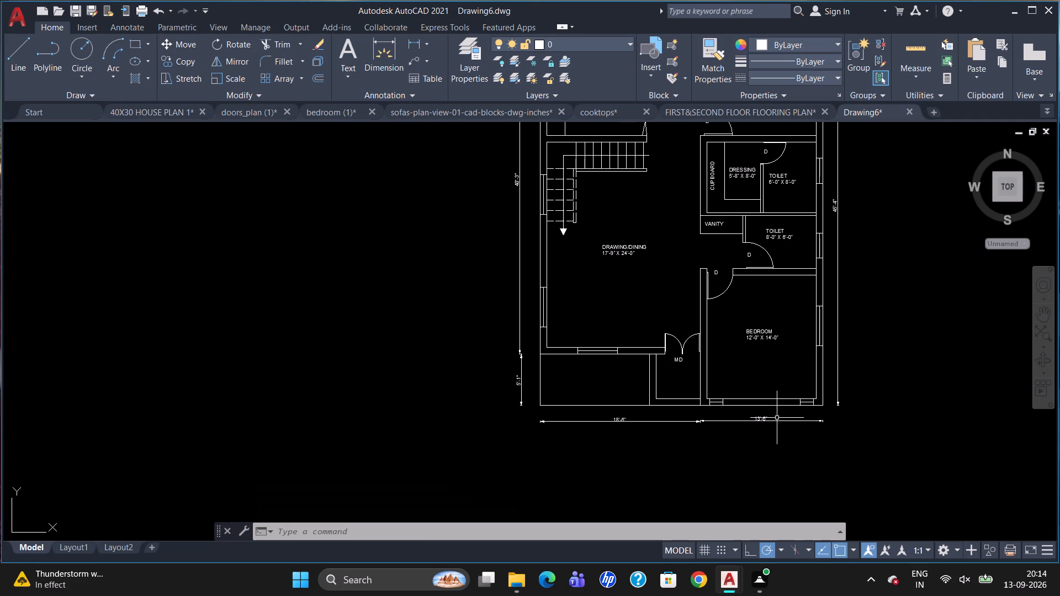
{"action": "scroll", "coordinate": [777, 419], "scroll_direction": "down", "scroll_amount": 1}
{"action": "scroll", "coordinate": [879, 253], "scroll_direction": "up", "scroll_amount": 2}
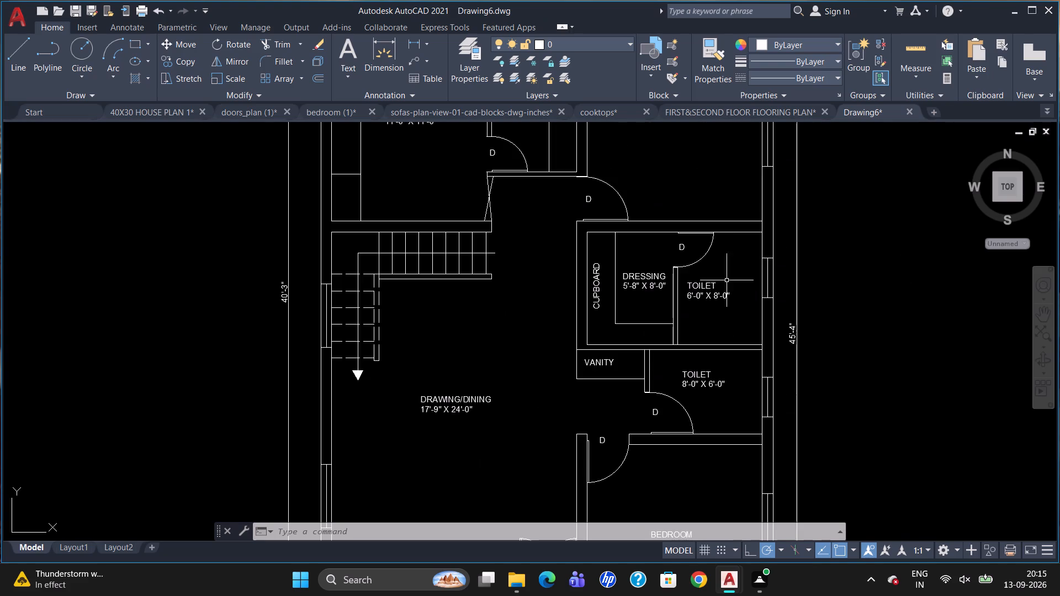
{"action": "scroll", "coordinate": [704, 330], "scroll_direction": "down", "scroll_amount": 2}
{"action": "scroll", "coordinate": [767, 196], "scroll_direction": "up", "scroll_amount": 2}
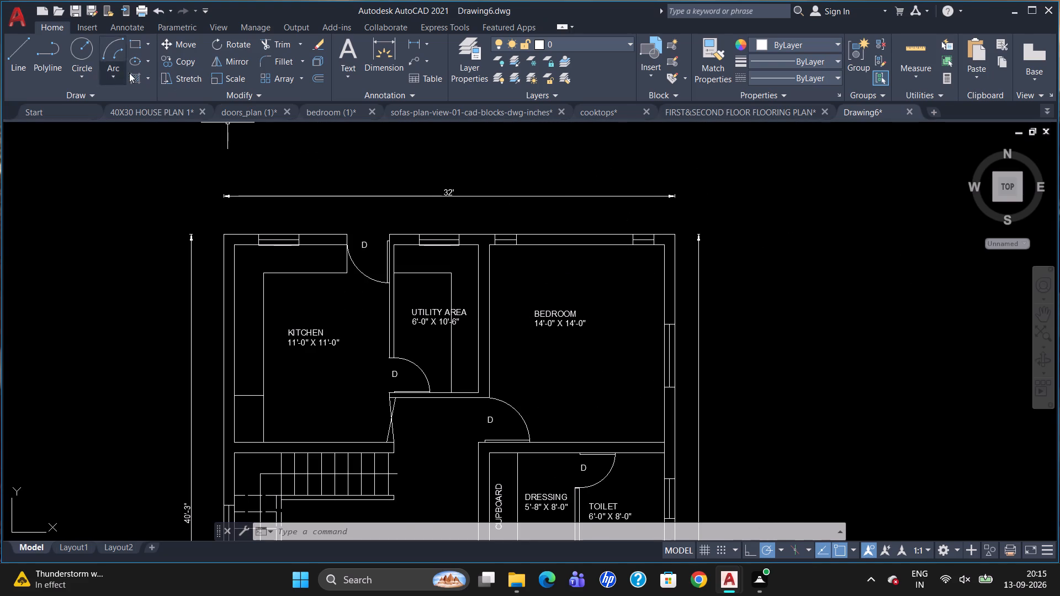
{"action": "left_click", "coordinate": [143, 72]}
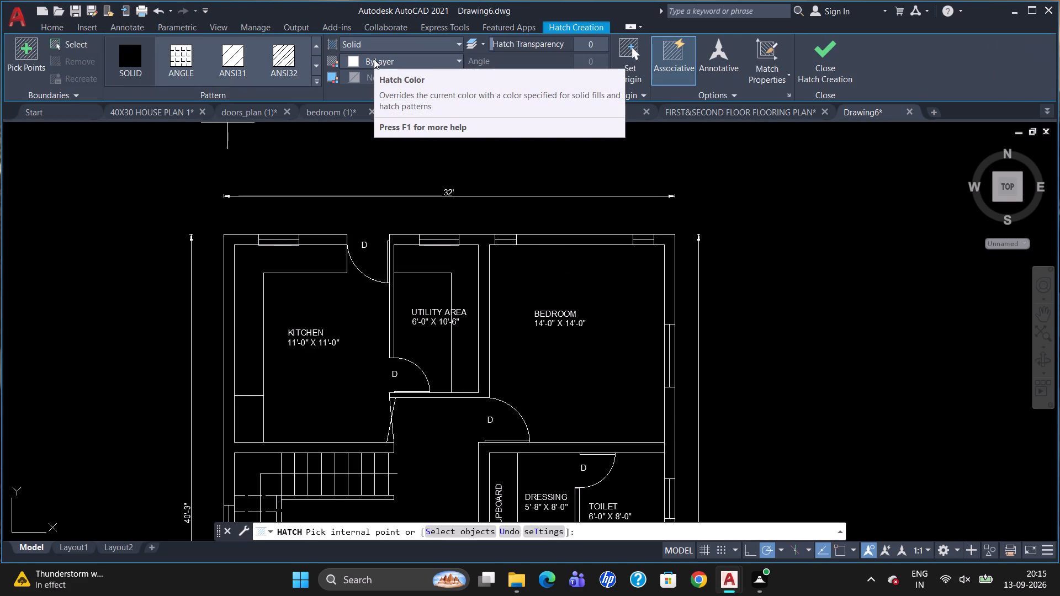
{"action": "left_click", "coordinate": [383, 46]}
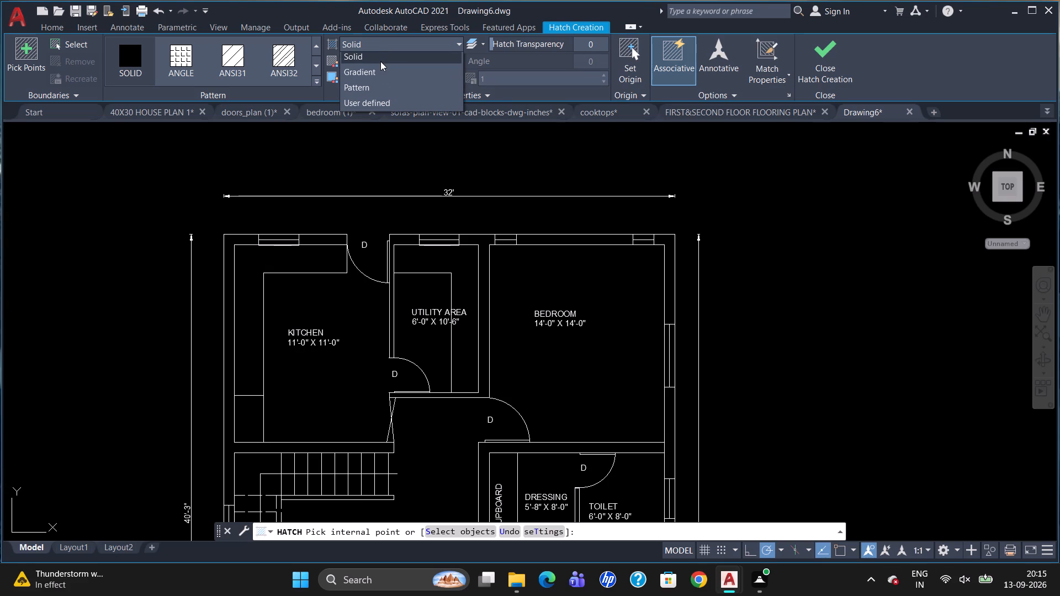
{"action": "left_click", "coordinate": [380, 61]}
{"action": "left_click", "coordinate": [324, 238]}
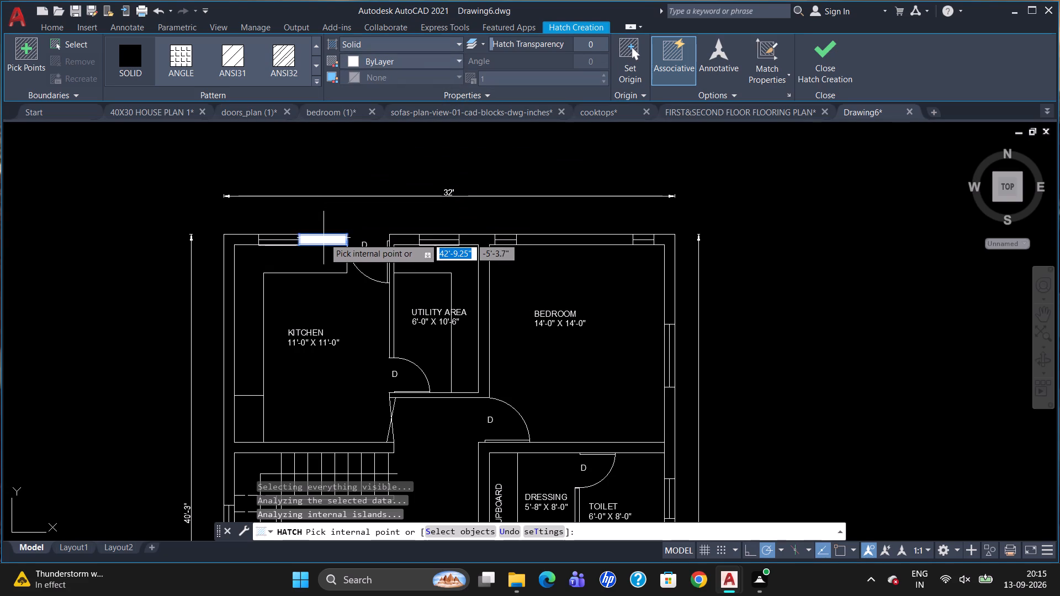
{"action": "left_click", "coordinate": [235, 237]}
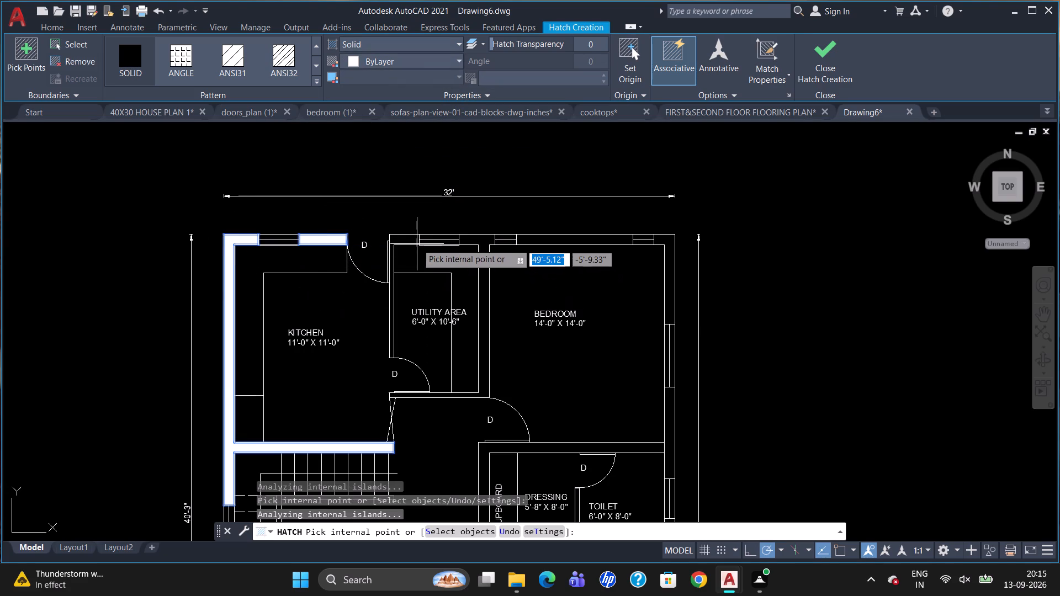
{"action": "left_click", "coordinate": [402, 240]}
{"action": "left_click", "coordinate": [467, 242]}
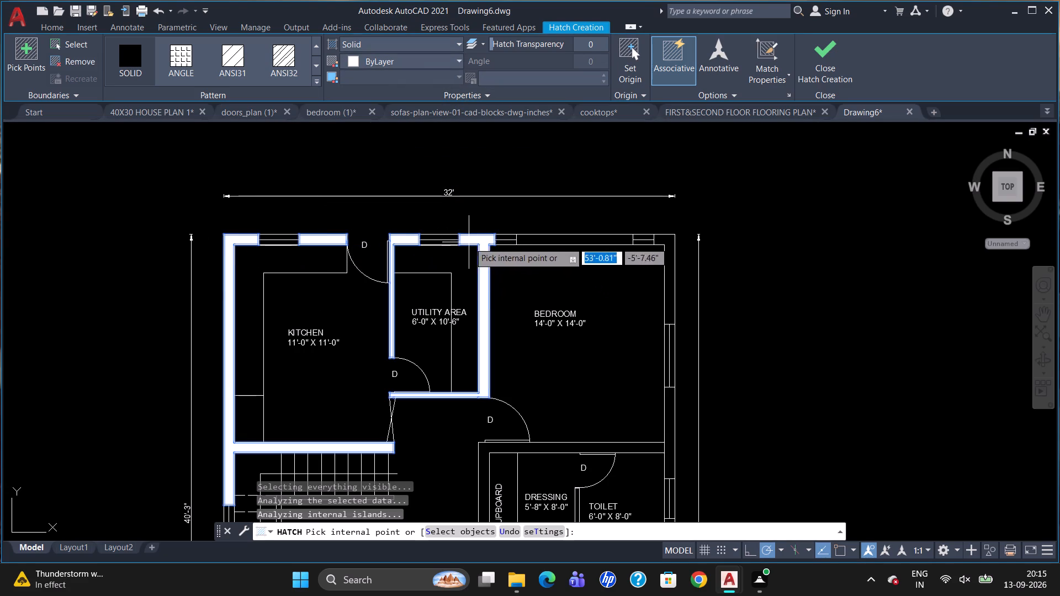
{"action": "left_click", "coordinate": [566, 240]}
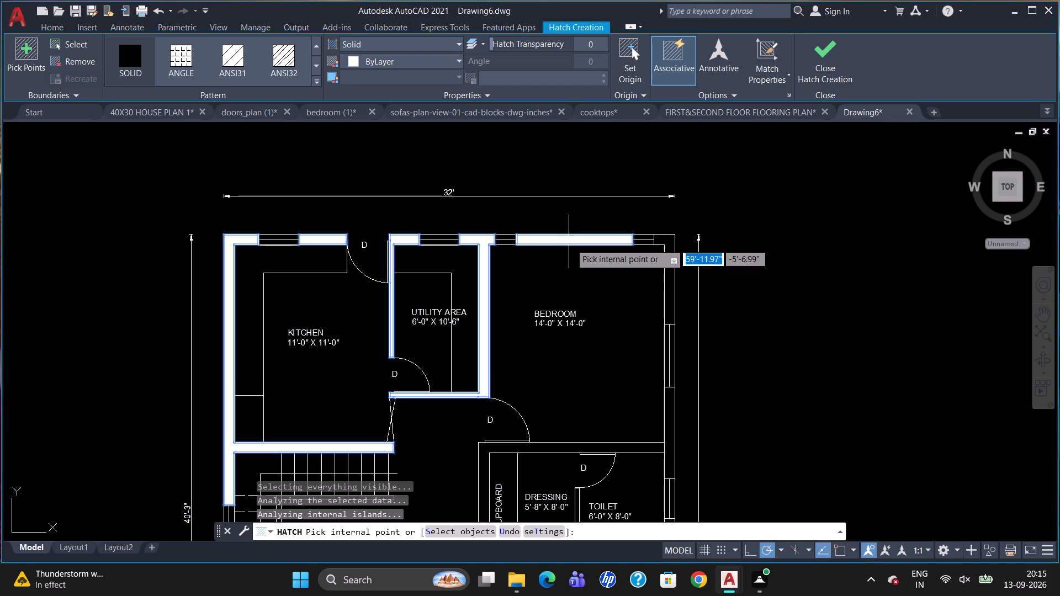
{"action": "left_click", "coordinate": [670, 288]}
Add the east wall segments down to the south bedroom, the dressing and cupboard walls, and the lower toilet's south and west walls to the solid hatch.
{"action": "scroll", "coordinate": [712, 244], "scroll_direction": "down", "scroll_amount": 2}
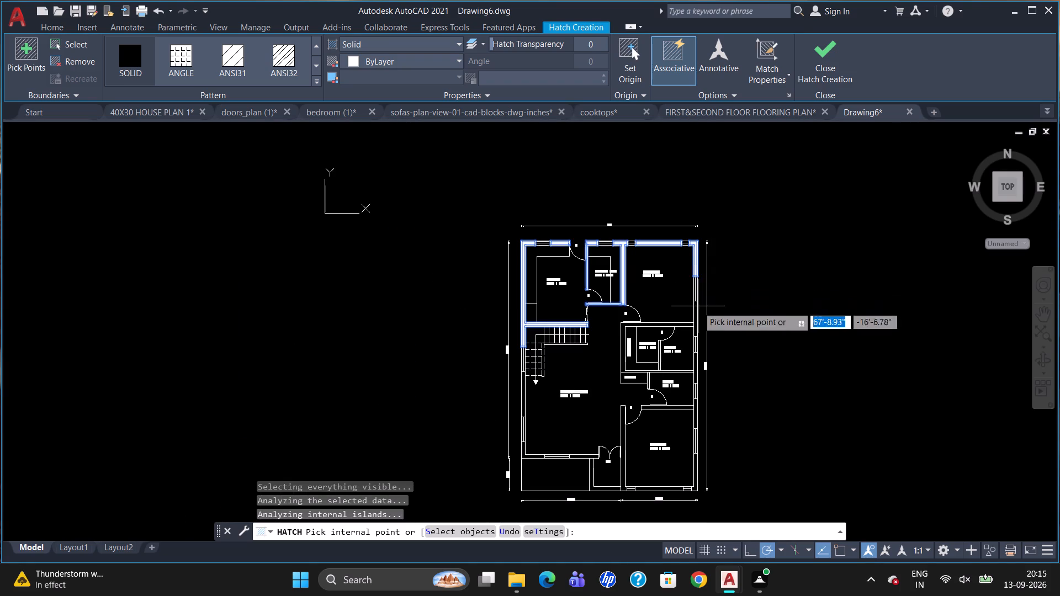
{"action": "scroll", "coordinate": [686, 337], "scroll_direction": "up", "scroll_amount": 2}
{"action": "left_click", "coordinate": [709, 306]}
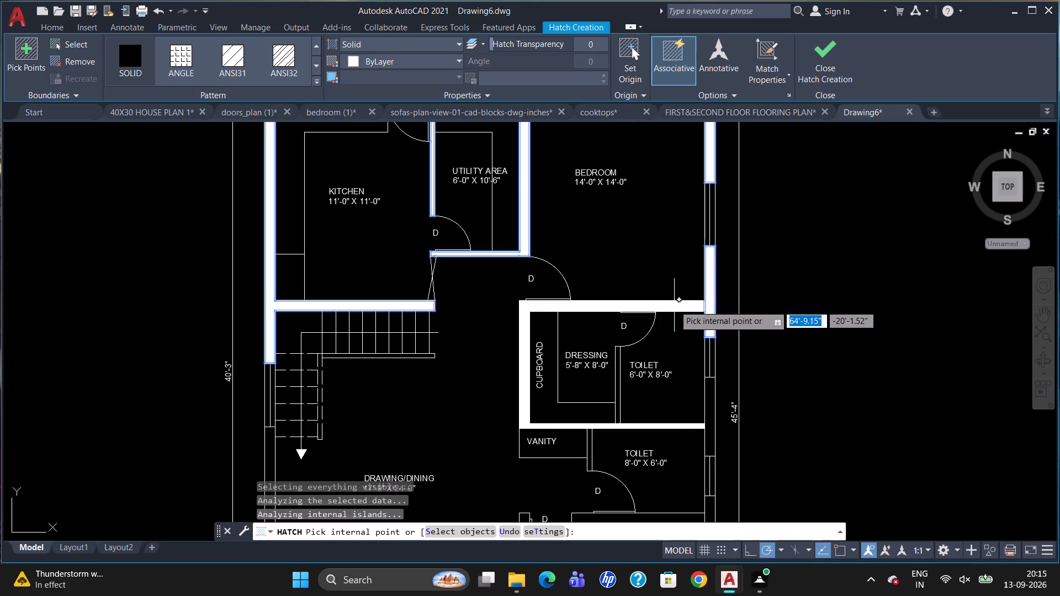
{"action": "left_click", "coordinate": [672, 305]}
{"action": "scroll", "coordinate": [790, 271], "scroll_direction": "down", "scroll_amount": 2}
{"action": "scroll", "coordinate": [749, 349], "scroll_direction": "up", "scroll_amount": 2}
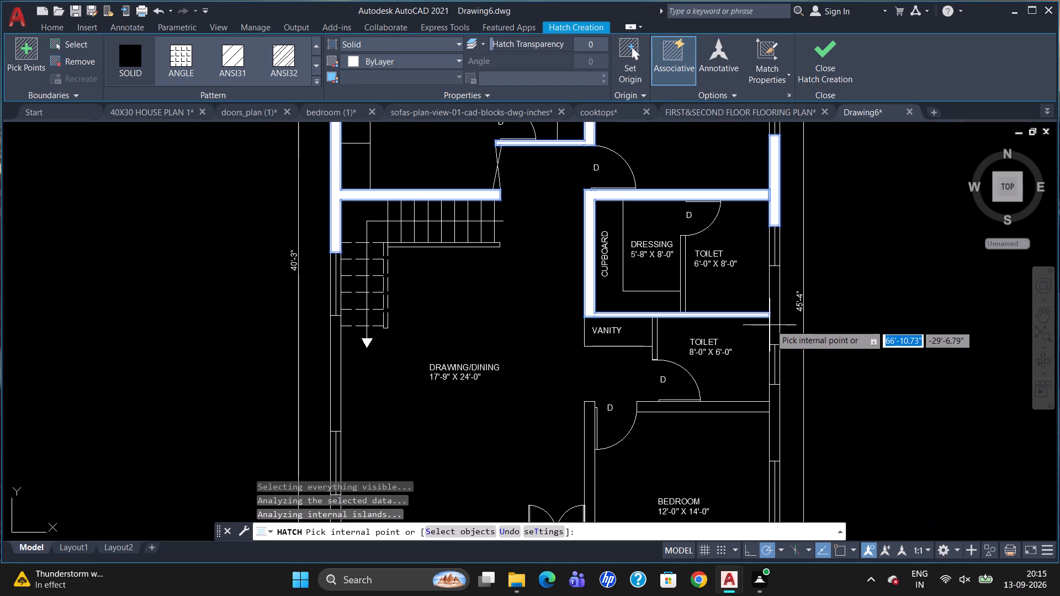
{"action": "left_click", "coordinate": [771, 317]}
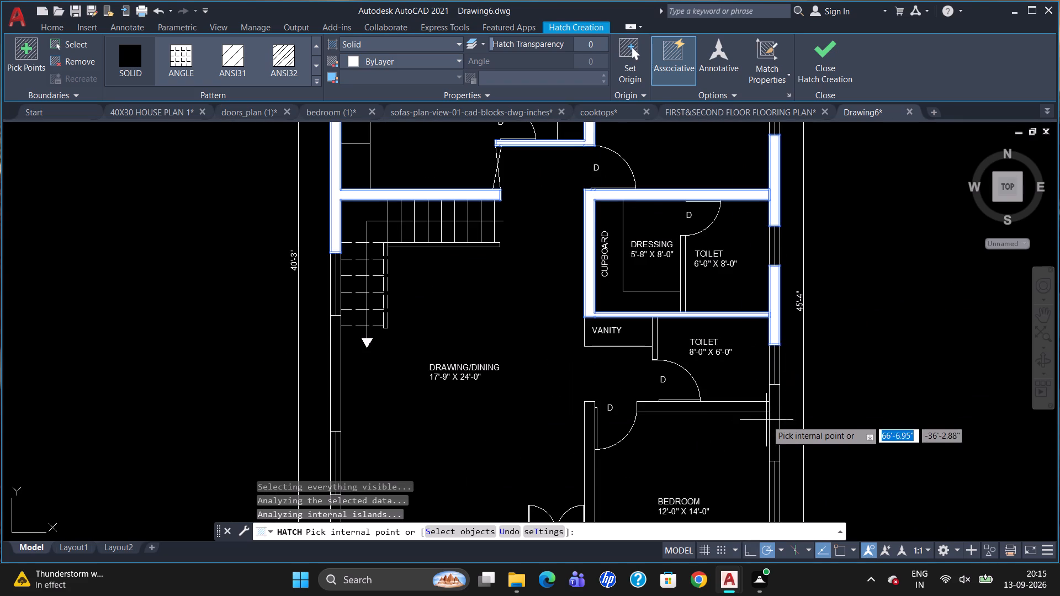
{"action": "left_click", "coordinate": [775, 418]}
{"action": "left_click", "coordinate": [746, 407]}
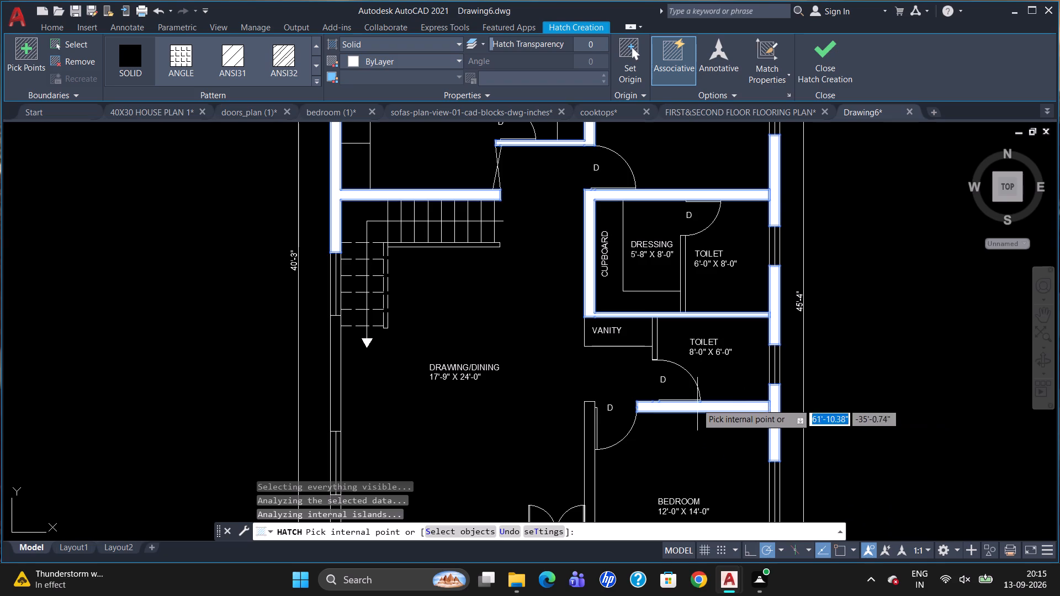
{"action": "left_click", "coordinate": [653, 339]}
Add the south bedroom's west wall, south wall segment and southeast corner wall to the solid hatch.
{"action": "scroll", "coordinate": [750, 281], "scroll_direction": "down", "scroll_amount": 2}
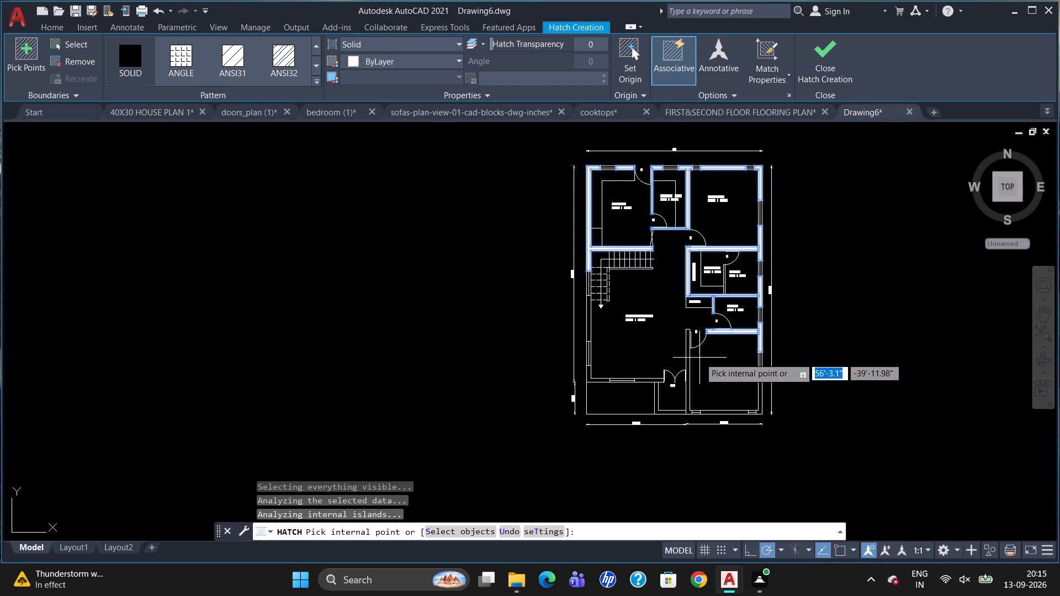
{"action": "scroll", "coordinate": [699, 358], "scroll_direction": "up", "scroll_amount": 2}
{"action": "left_click", "coordinate": [670, 400]}
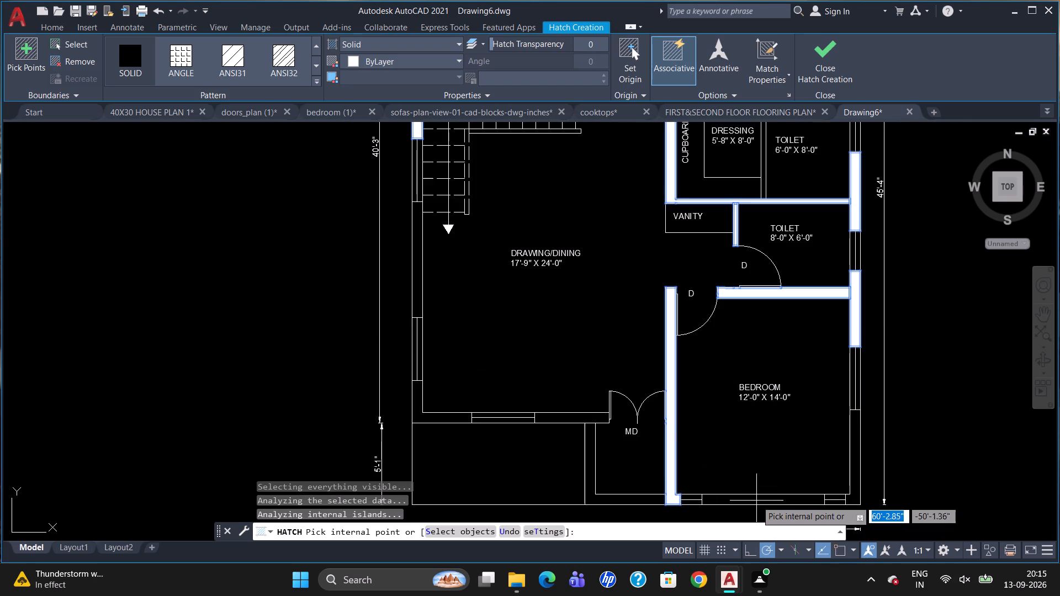
{"action": "left_click", "coordinate": [757, 499]}
{"action": "scroll", "coordinate": [886, 375], "scroll_direction": "down", "scroll_amount": 1}
{"action": "scroll", "coordinate": [875, 422], "scroll_direction": "up", "scroll_amount": 2}
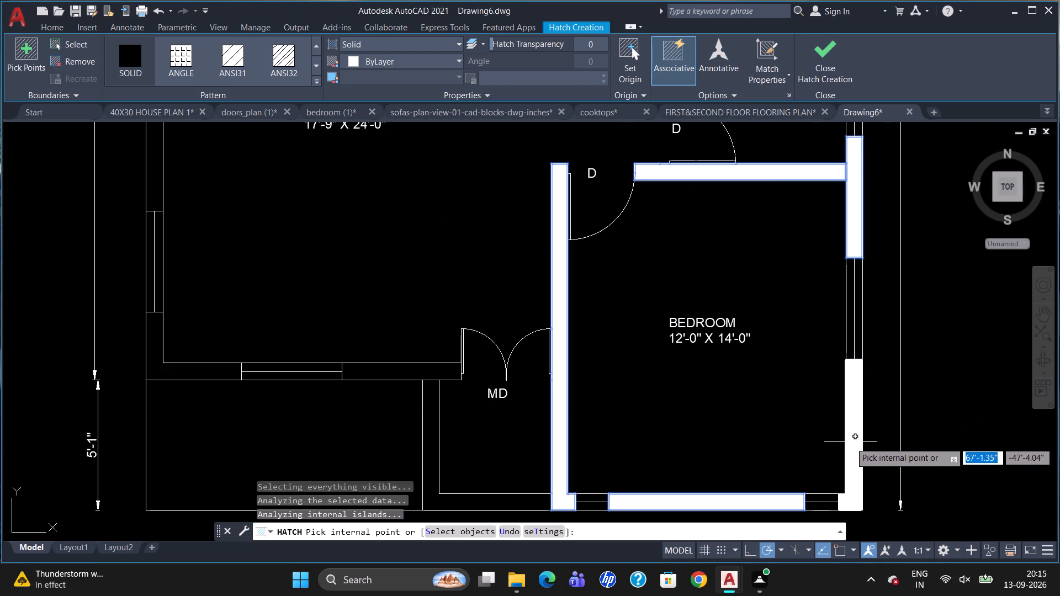
{"action": "left_click", "coordinate": [850, 442]}
Add the drawing/dining room's south wall segments, southwest corner and west wall between the windows to the solid hatch, and finish it.
{"action": "scroll", "coordinate": [892, 401], "scroll_direction": "down", "scroll_amount": 1}
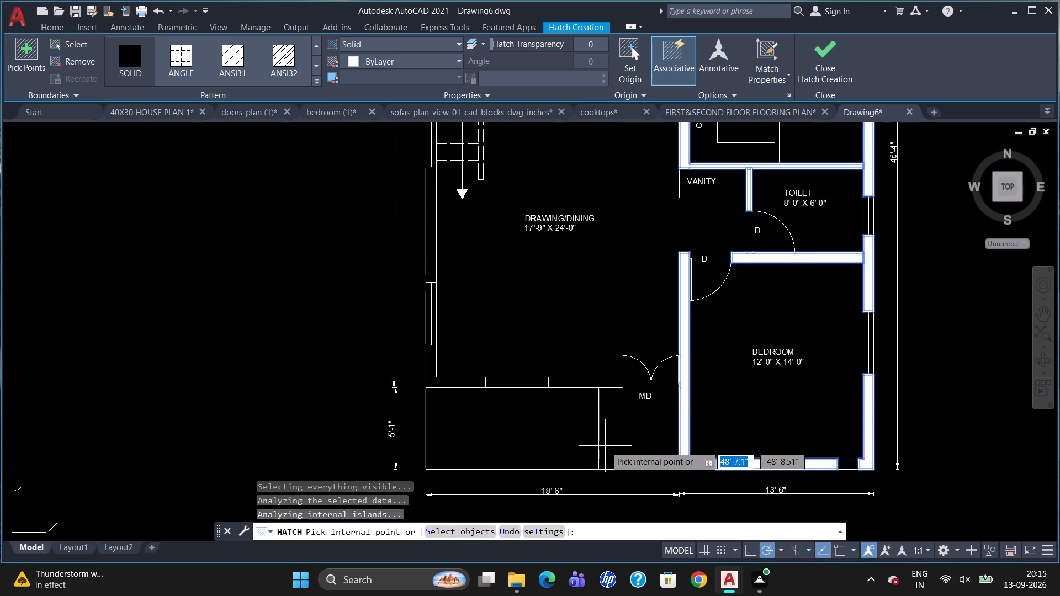
{"action": "left_click", "coordinate": [588, 385]}
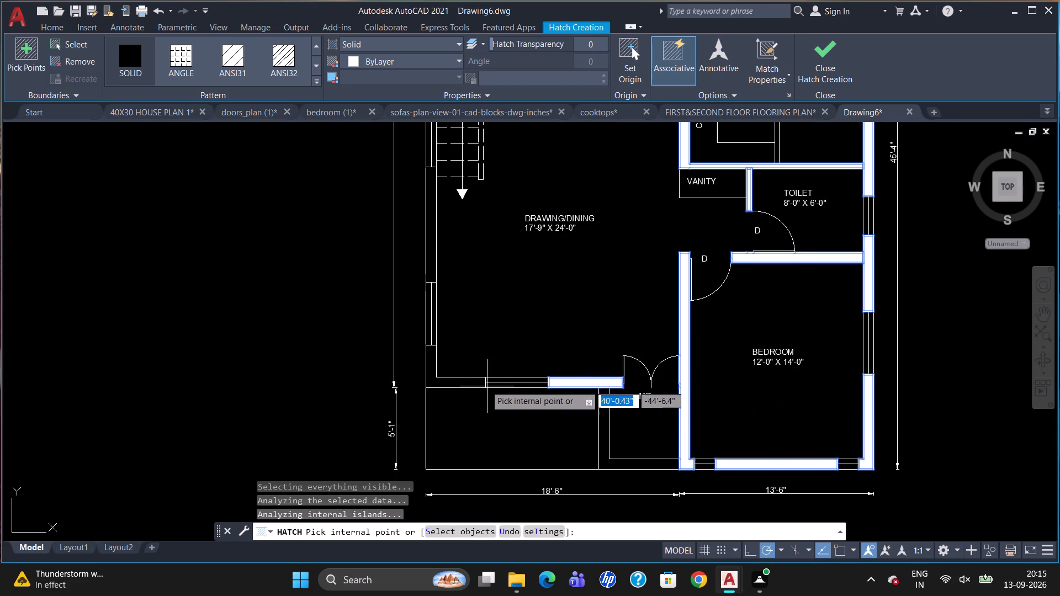
{"action": "left_click", "coordinate": [452, 382]}
{"action": "scroll", "coordinate": [479, 423], "scroll_direction": "down", "scroll_amount": 1}
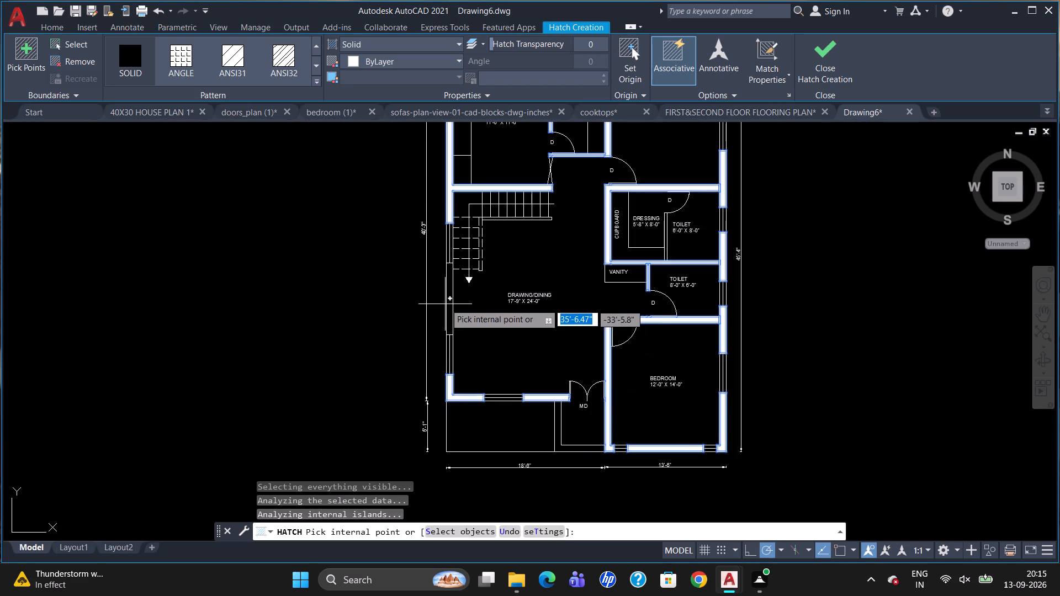
{"action": "left_click", "coordinate": [447, 301]}
{"action": "scroll", "coordinate": [523, 354], "scroll_direction": "down", "scroll_amount": 1}
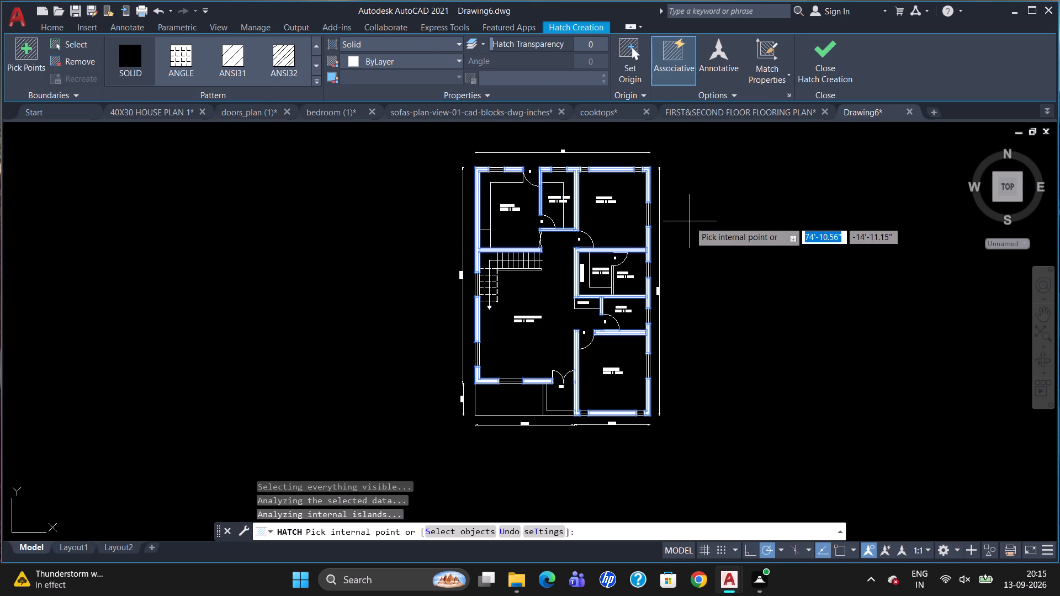
{"action": "key", "text": "Escape"}
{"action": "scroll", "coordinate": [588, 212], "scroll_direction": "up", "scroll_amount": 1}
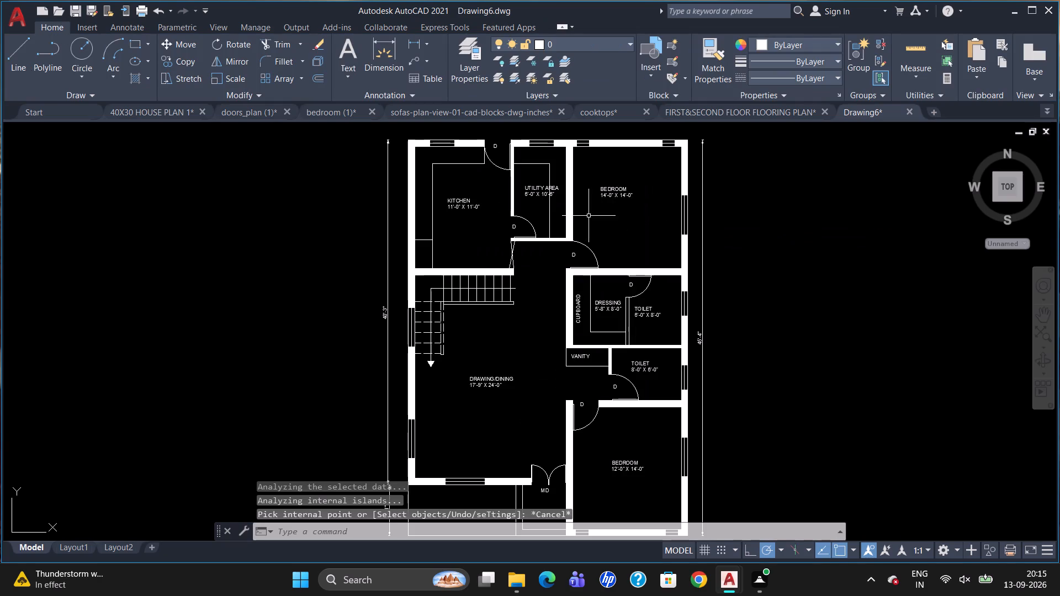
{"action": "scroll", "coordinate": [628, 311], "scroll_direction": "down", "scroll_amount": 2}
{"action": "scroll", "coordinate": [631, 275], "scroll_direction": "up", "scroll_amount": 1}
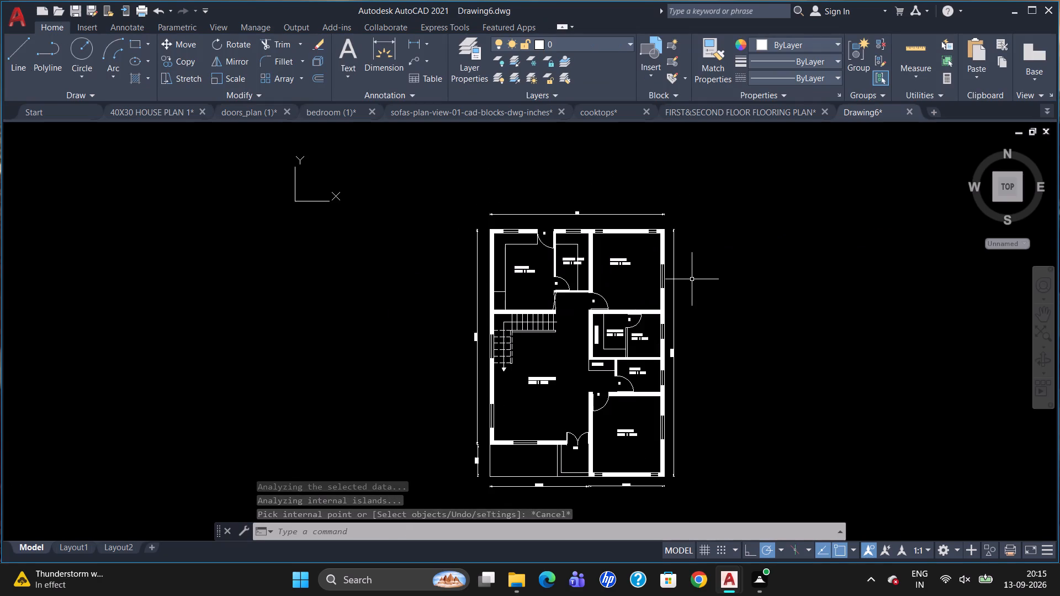
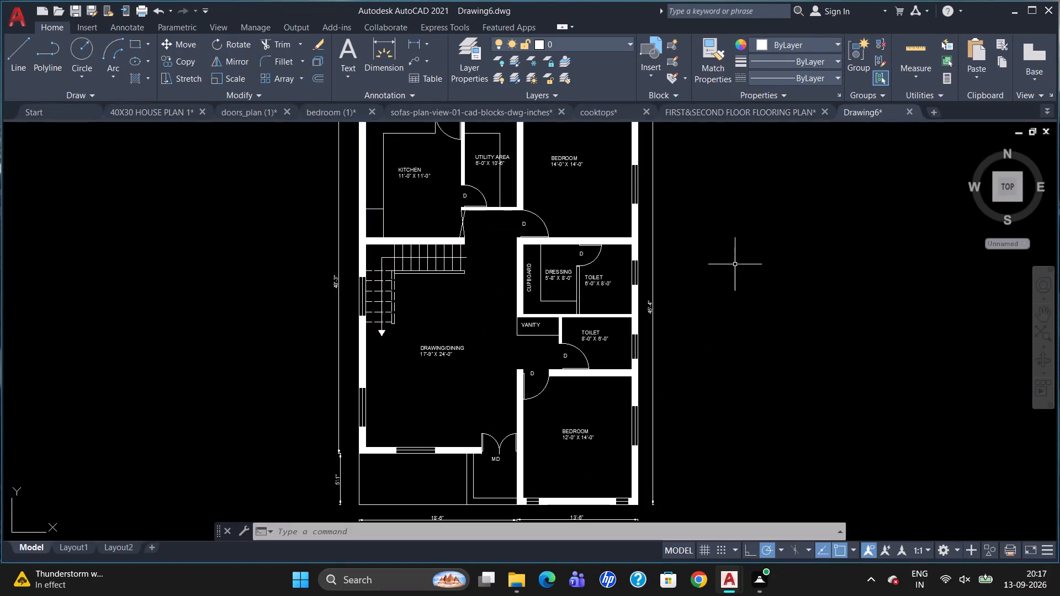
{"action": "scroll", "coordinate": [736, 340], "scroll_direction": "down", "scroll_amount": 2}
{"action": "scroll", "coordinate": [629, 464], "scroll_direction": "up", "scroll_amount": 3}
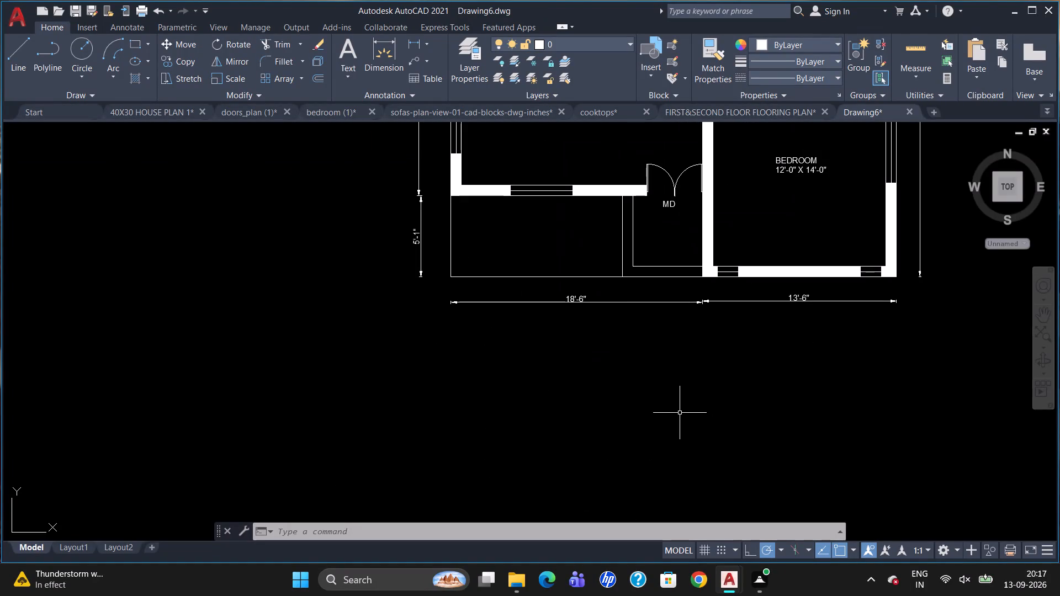
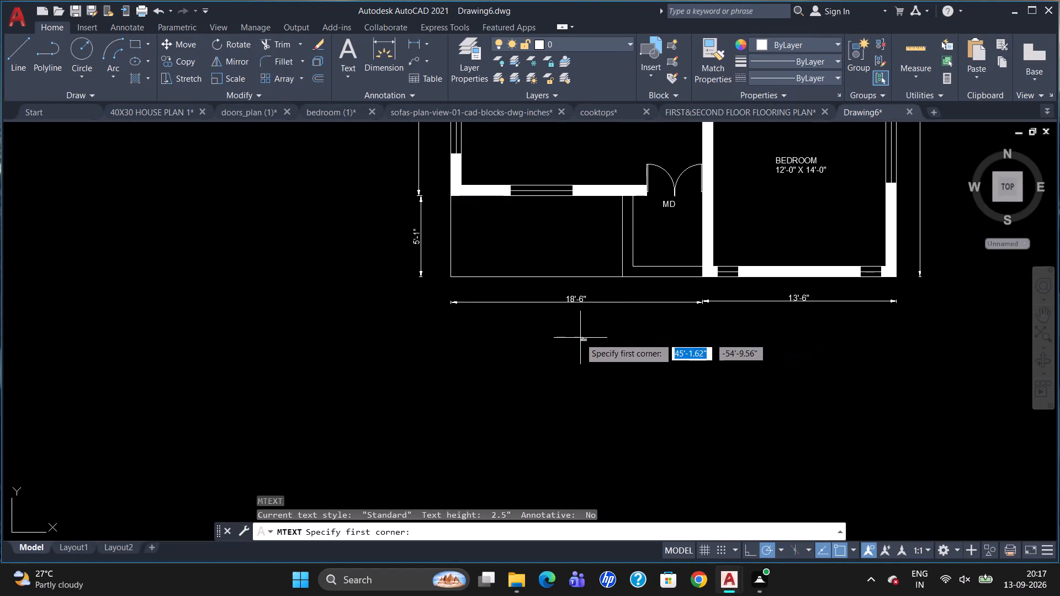
Add the multiline text title "GROUND FLOOR PLAN" with 7" text height below the plan's bottom dimensions.
{"action": "left_click", "coordinate": [545, 335]}
{"action": "left_click", "coordinate": [836, 374]}
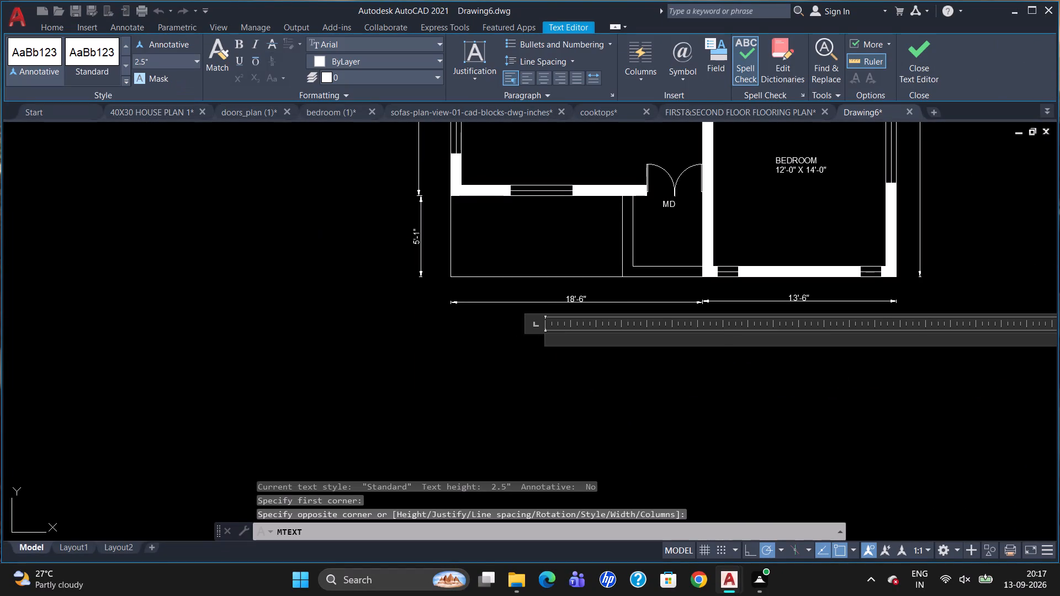
{"action": "left_click", "coordinate": [181, 63]}
{"action": "key", "text": "BackSpace"}
{"action": "key", "text": "7"}
{"action": "key", "text": "Return"}
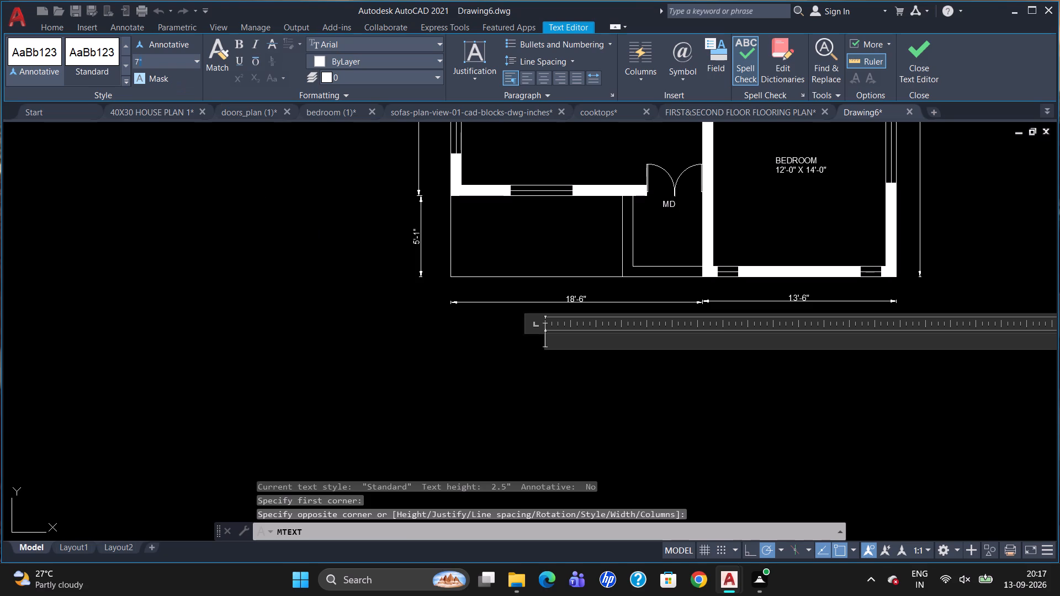
{"action": "type", "text": "GROUND FLOOR PLAN"}
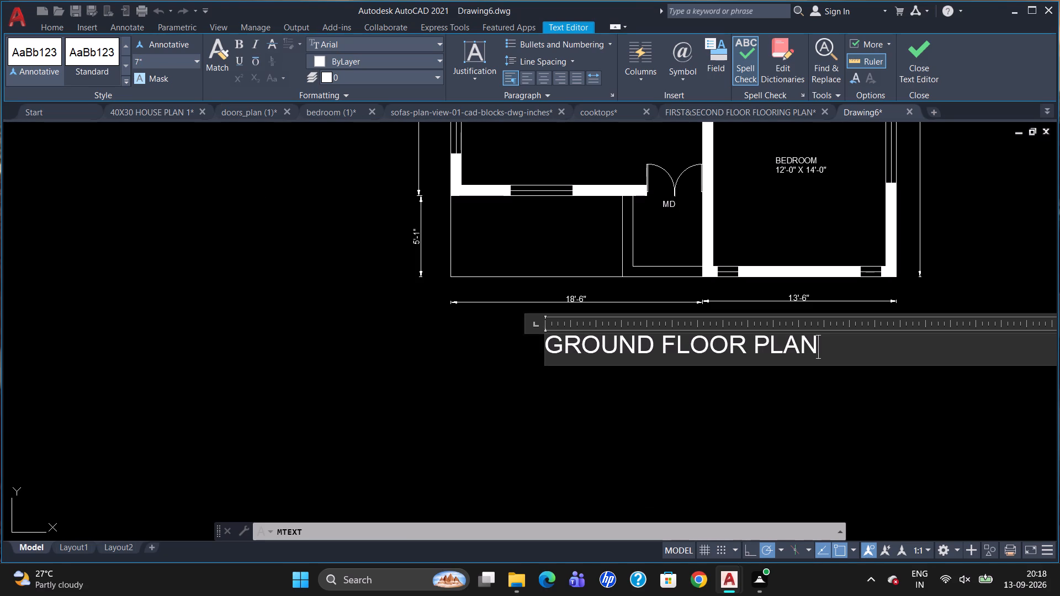
{"action": "left_click", "coordinate": [675, 366]}
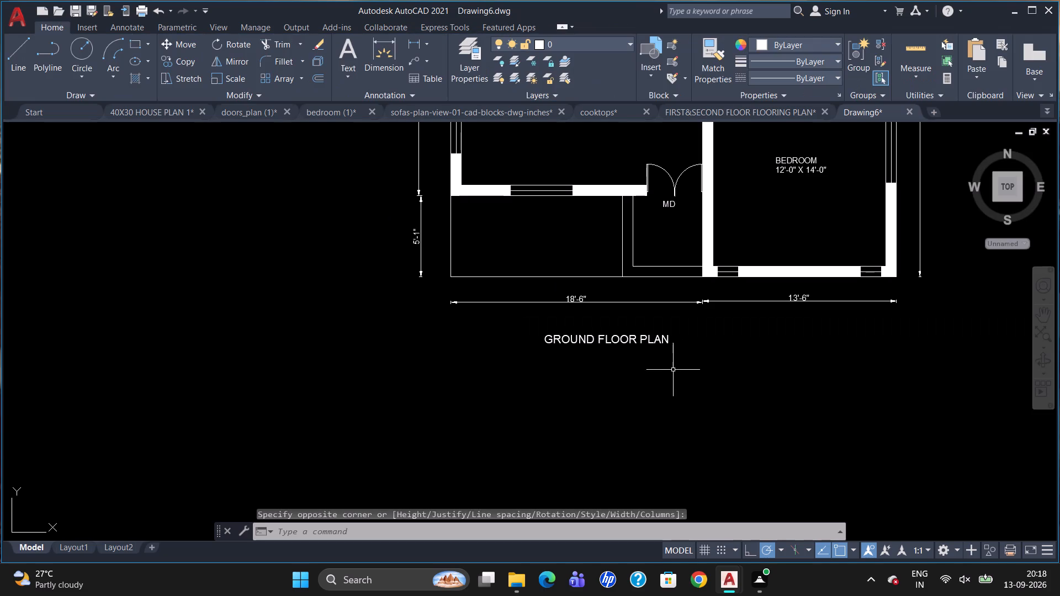
Shift the GROUND FLOOR PLAN title horizontally to the right so it sits centred beneath the plan.
{"action": "left_click", "coordinate": [632, 342]}
{"action": "left_click", "coordinate": [545, 332]}
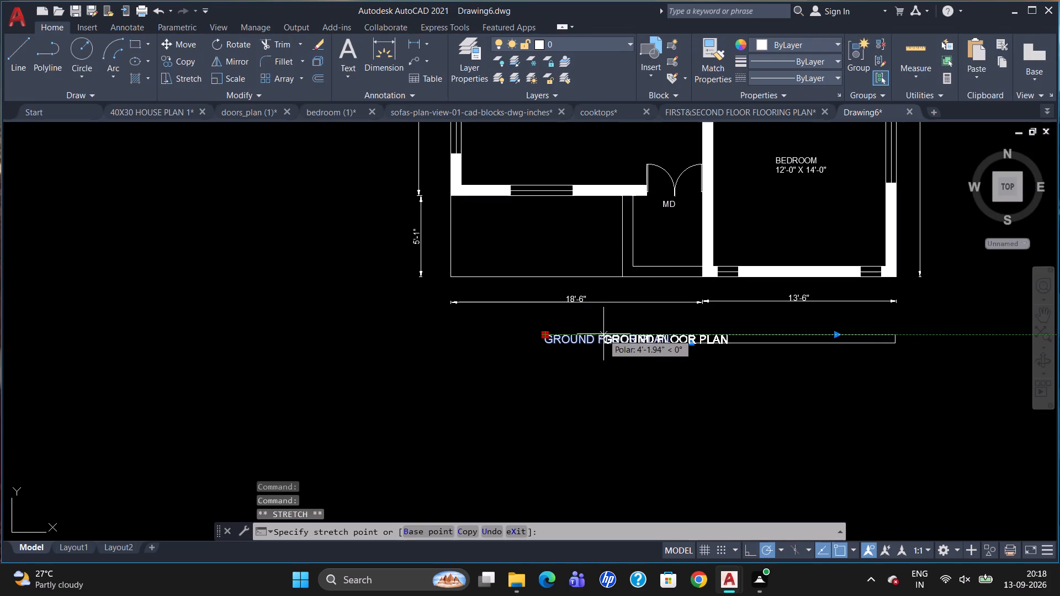
{"action": "left_click", "coordinate": [611, 333]}
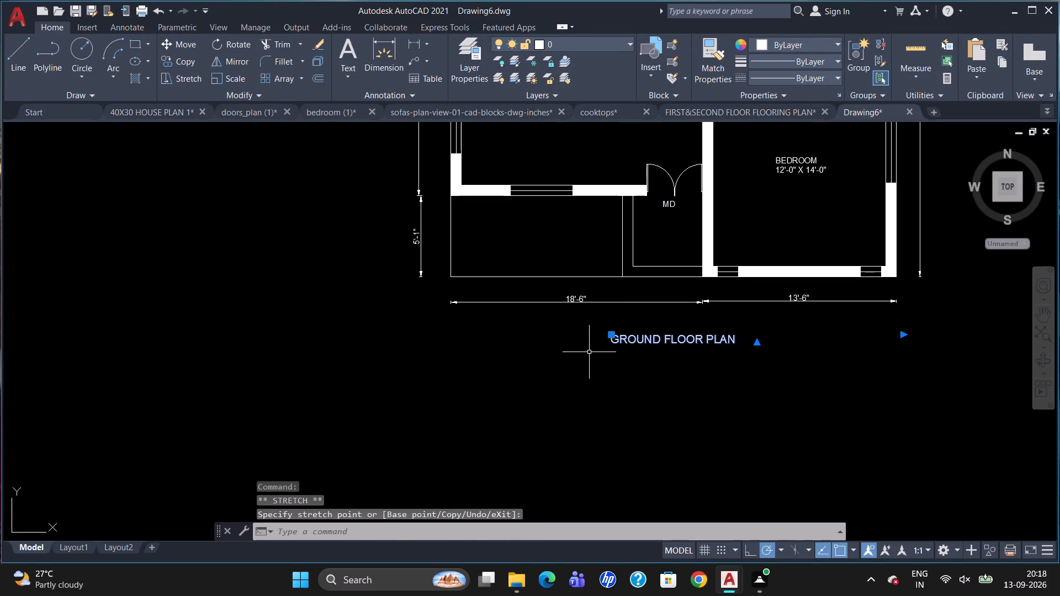
{"action": "key", "text": "Escape"}
Save the drawing in the Downloads folder under the file name 32X45 HOUSE PLAN.
{"action": "scroll", "coordinate": [599, 396], "scroll_direction": "down", "scroll_amount": 1}
{"action": "scroll", "coordinate": [858, 327], "scroll_direction": "down", "scroll_amount": 1}
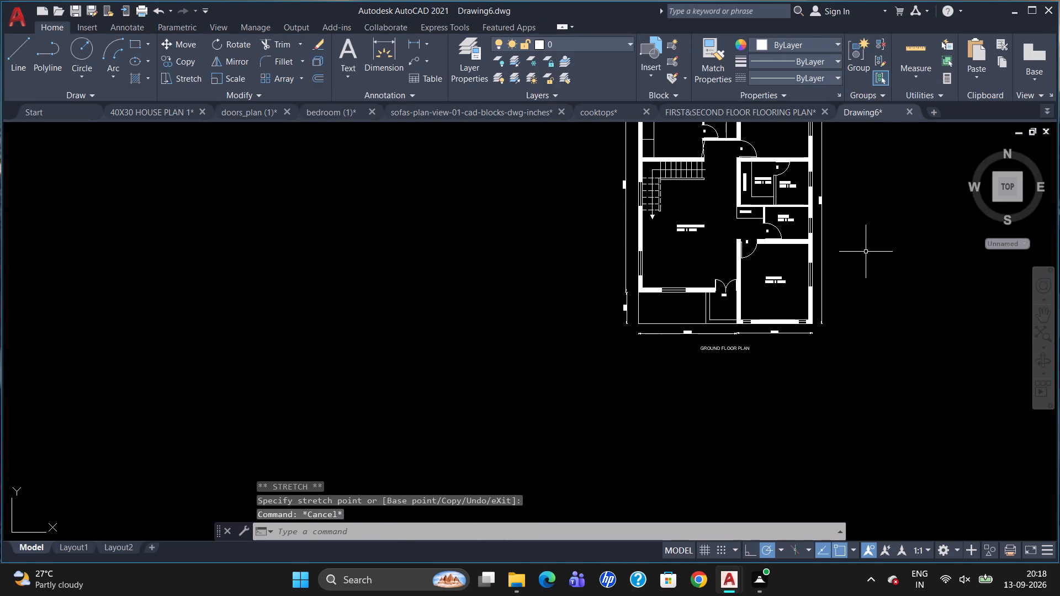
{"action": "scroll", "coordinate": [710, 412], "scroll_direction": "down", "scroll_amount": 1}
{"action": "scroll", "coordinate": [818, 323], "scroll_direction": "up", "scroll_amount": 1}
{"action": "scroll", "coordinate": [720, 421], "scroll_direction": "down", "scroll_amount": 1}
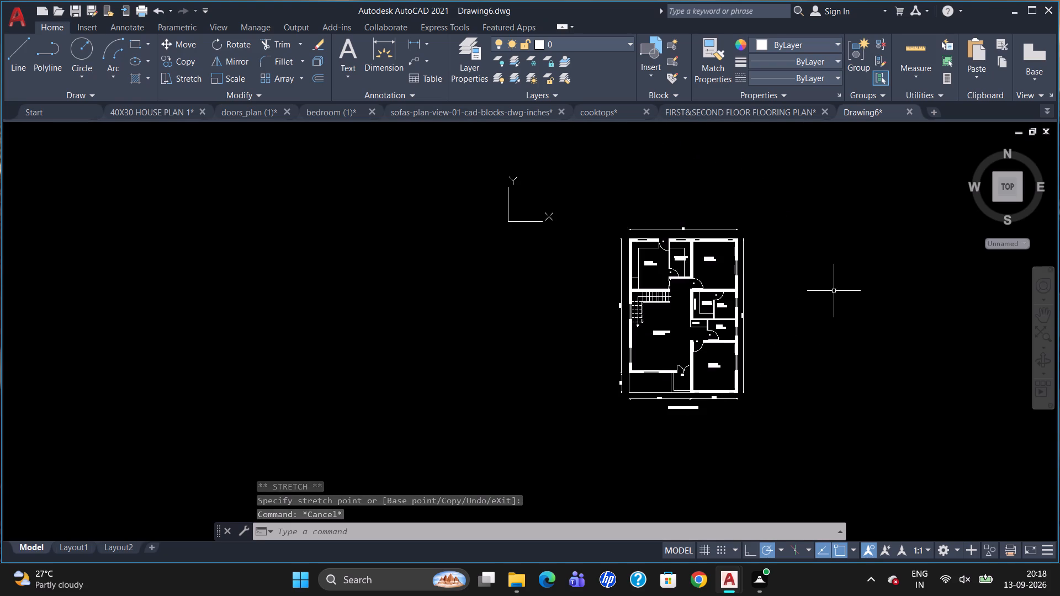
{"action": "scroll", "coordinate": [833, 291], "scroll_direction": "up", "scroll_amount": 1}
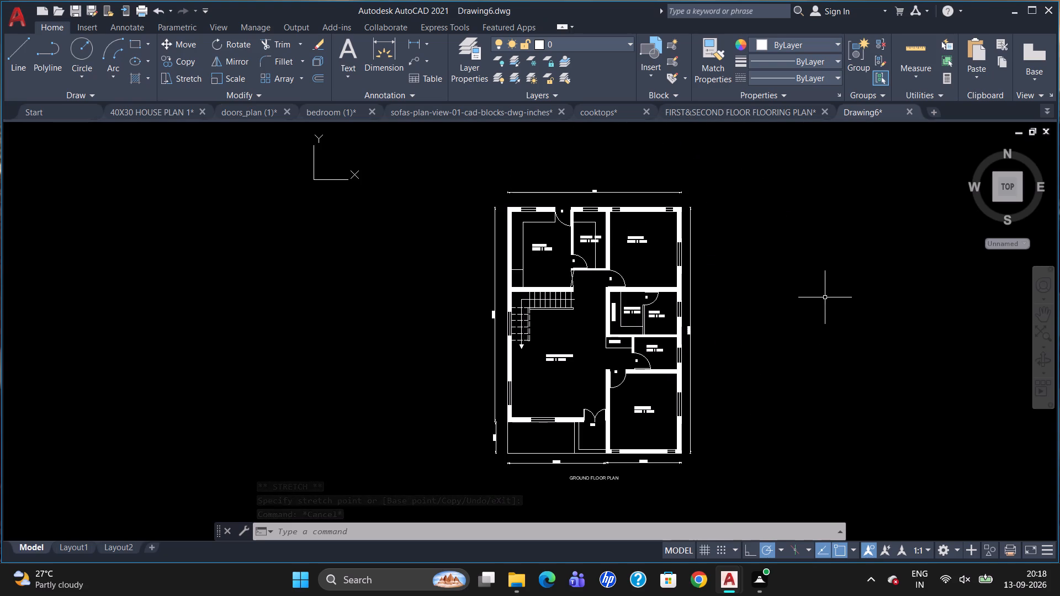
{"action": "key", "text": "ctrl+s"}
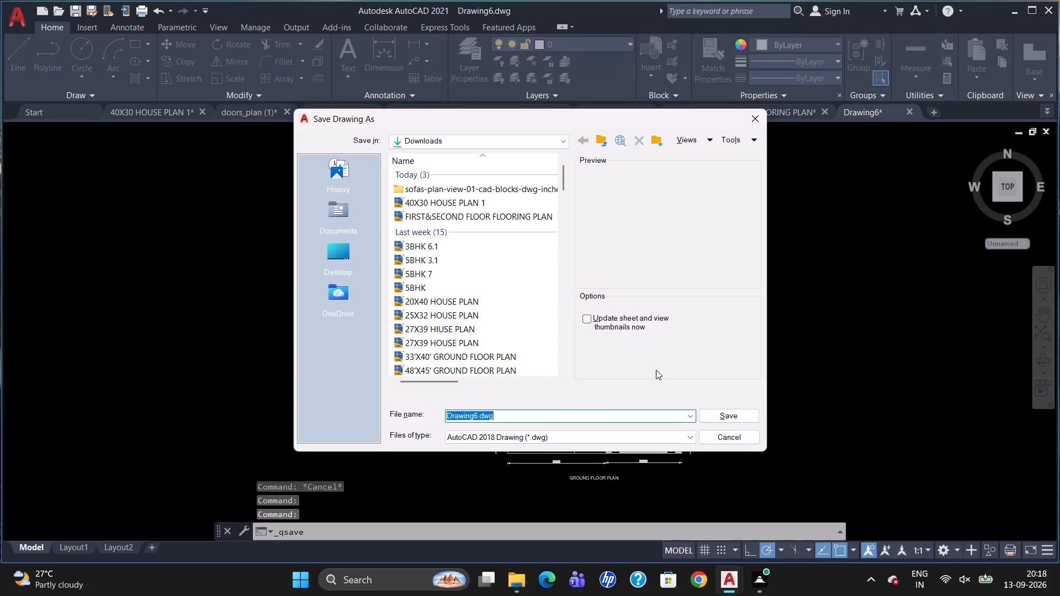
{"action": "left_click", "coordinate": [474, 417]}
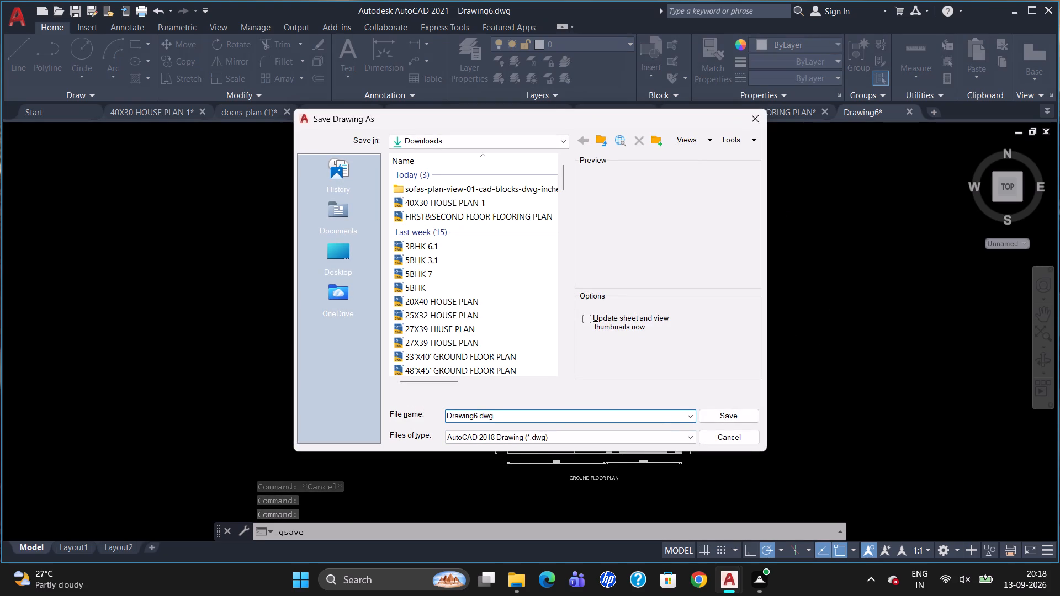
{"action": "key", "text": "Right"}
{"action": "key", "text": "BackSpace"}
{"action": "key", "text": "BackSpace"}
{"action": "key", "text": "BackSpace"}
{"action": "key", "text": "BackSpace"}
{"action": "key", "text": "BackSpace"}
{"action": "key", "text": "BackSpace"}
{"action": "key", "text": "BackSpace"}
{"action": "key", "text": "BackSpace"}
{"action": "key", "text": "BackSpace"}
{"action": "key", "text": "BackSpace"}
{"action": "key", "text": "BackSpace"}
{"action": "key", "text": "BackSpace"}
{"action": "key", "text": "BackSpace"}
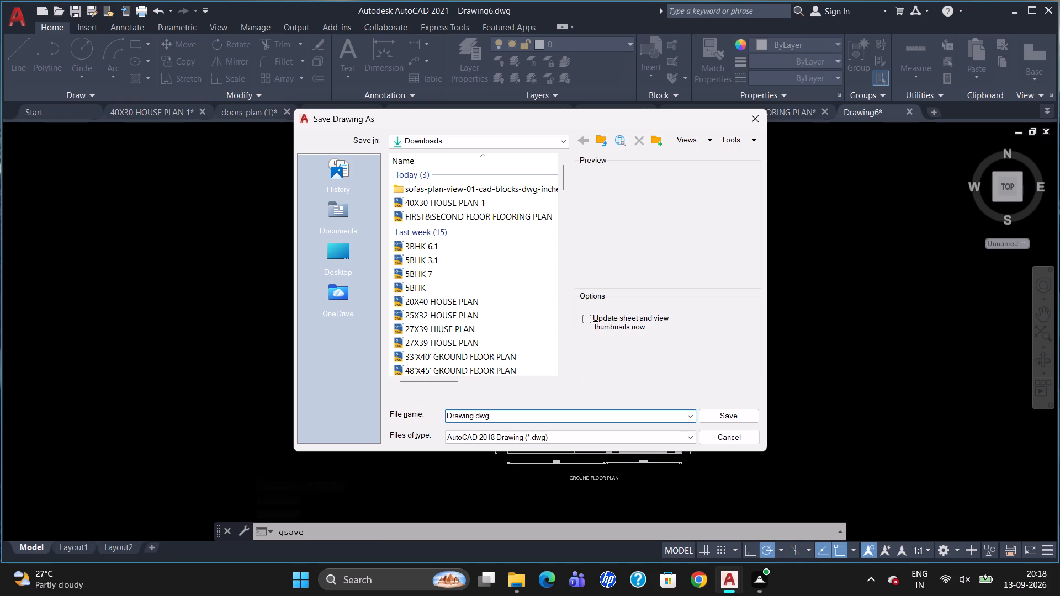
{"action": "type", "text": "32"}
{"action": "type", "text": "X4"}
{"action": "type", "text": "5"}
{"action": "key", "text": "space"}
{"action": "type", "text": "HOUSE PLAN"}
{"action": "key", "text": "Return"}
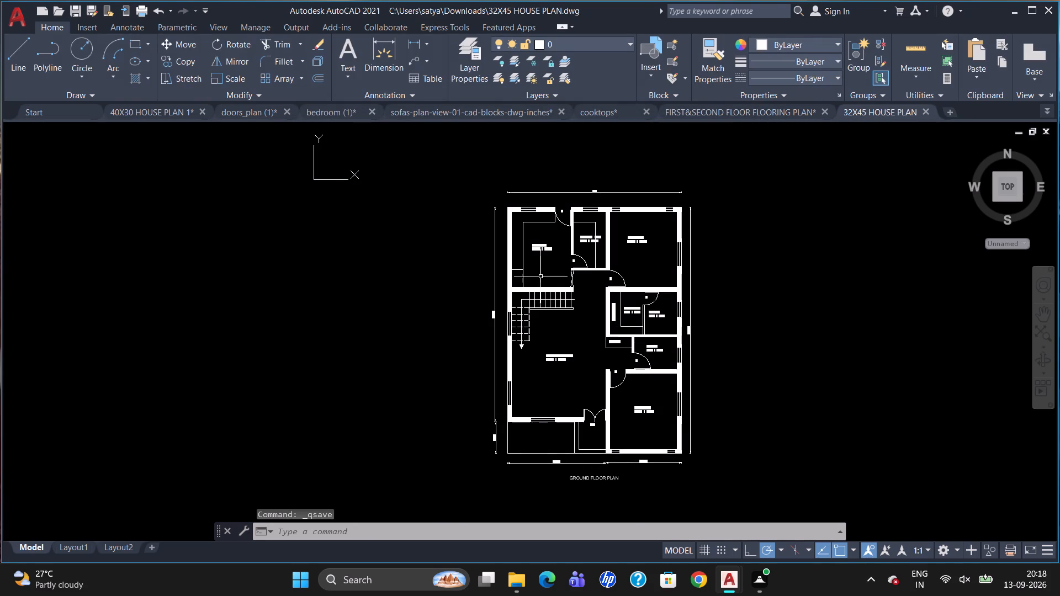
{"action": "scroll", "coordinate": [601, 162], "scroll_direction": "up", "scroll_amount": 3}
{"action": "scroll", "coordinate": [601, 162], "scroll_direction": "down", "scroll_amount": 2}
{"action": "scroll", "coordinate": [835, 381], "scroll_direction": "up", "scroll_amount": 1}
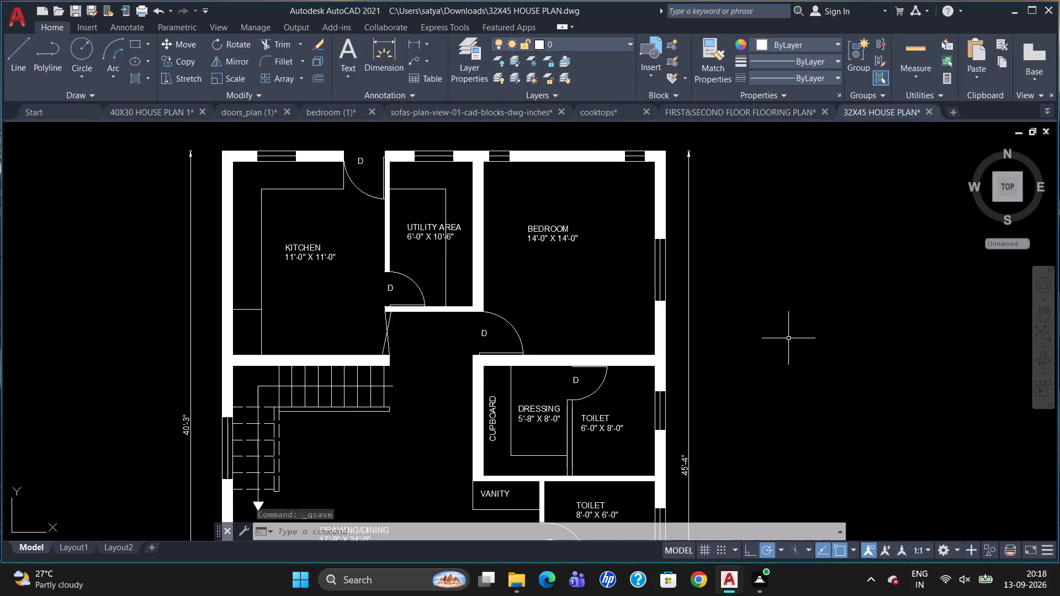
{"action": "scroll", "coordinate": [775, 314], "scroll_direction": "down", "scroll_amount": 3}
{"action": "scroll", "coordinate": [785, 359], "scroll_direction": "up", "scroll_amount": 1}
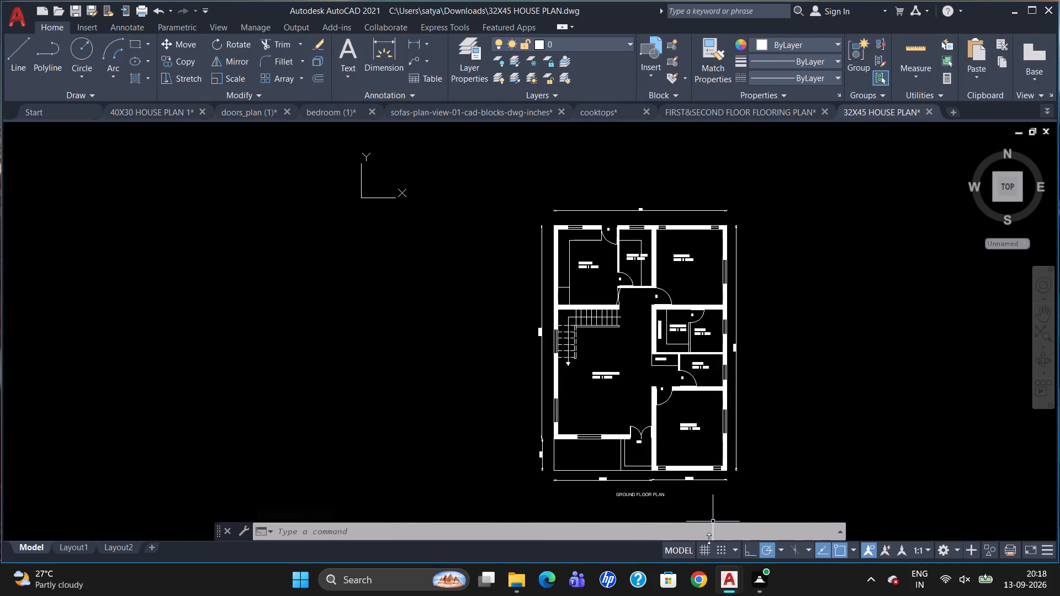
Query the drawing's log file path with the LOGFILENAME system variable.
{"action": "left_click", "coordinate": [708, 538]}
{"action": "type", "text": "LOGFILE"}
{"action": "type", "text": "NAME"}
{"action": "key", "text": "Return"}
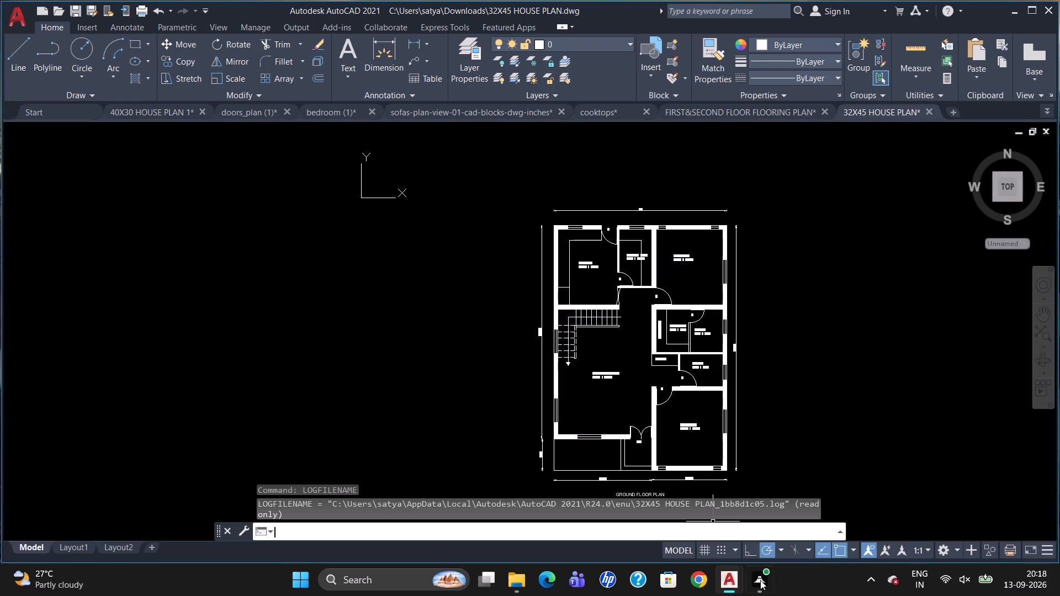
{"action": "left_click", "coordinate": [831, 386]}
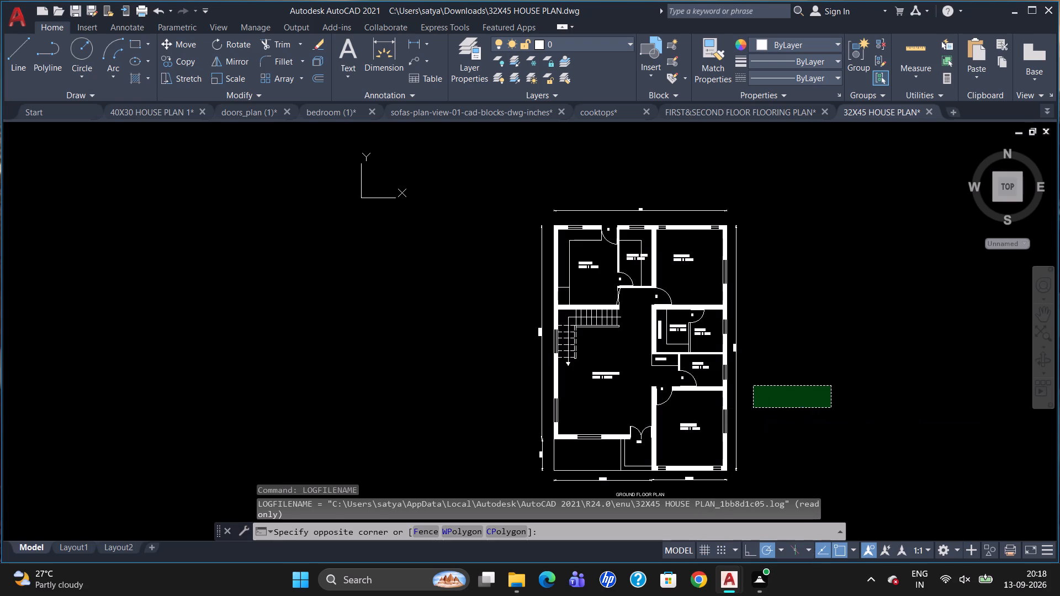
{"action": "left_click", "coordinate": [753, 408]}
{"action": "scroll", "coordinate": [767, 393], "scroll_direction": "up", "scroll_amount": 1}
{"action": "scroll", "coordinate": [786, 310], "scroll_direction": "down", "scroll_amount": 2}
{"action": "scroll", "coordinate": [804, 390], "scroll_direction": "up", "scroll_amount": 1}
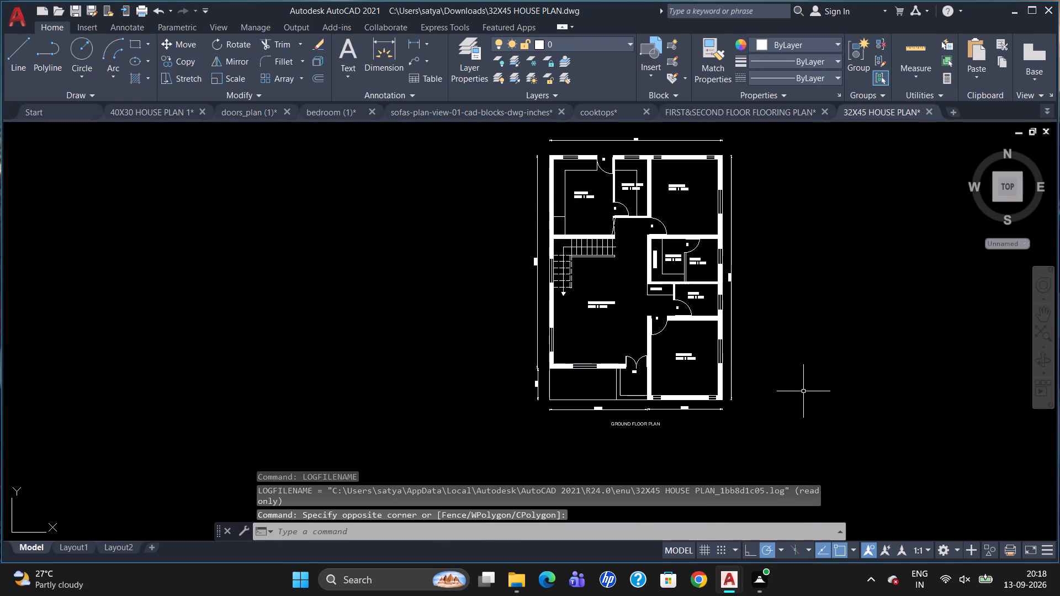
Start a single-sheet plot of the model and choose DWG To PDF.pc3 as the plotter.
{"action": "key", "text": "ctrl+p"}
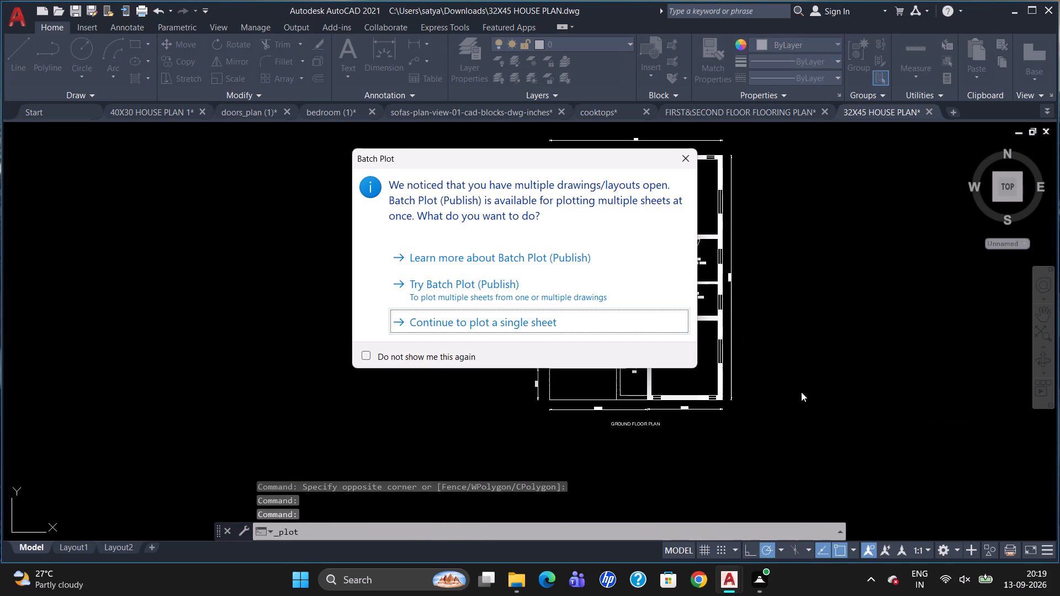
{"action": "left_click", "coordinate": [570, 325]}
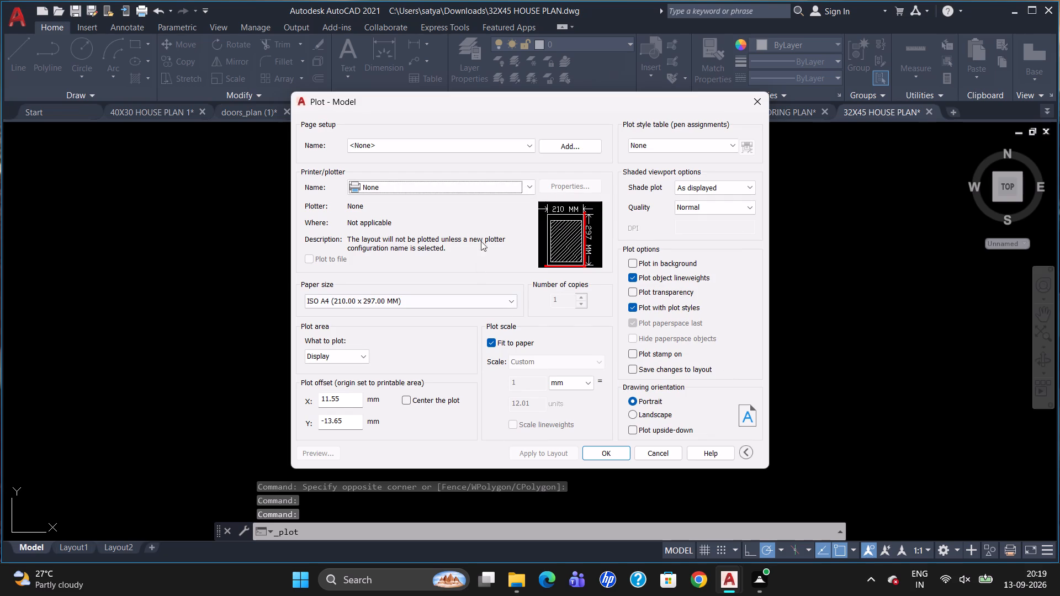
{"action": "left_click", "coordinate": [505, 190]}
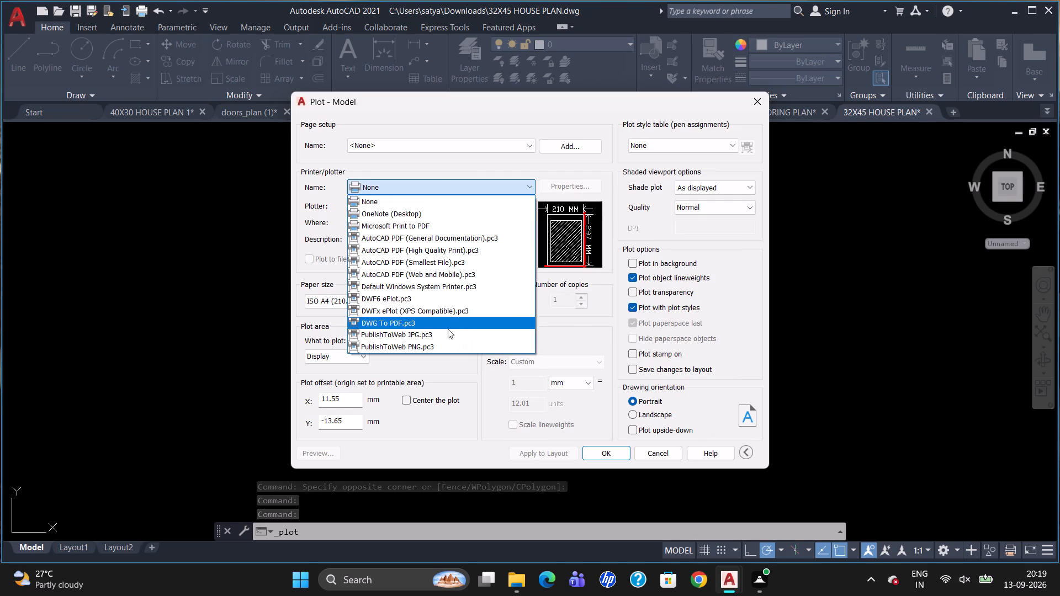
{"action": "left_click", "coordinate": [441, 322]}
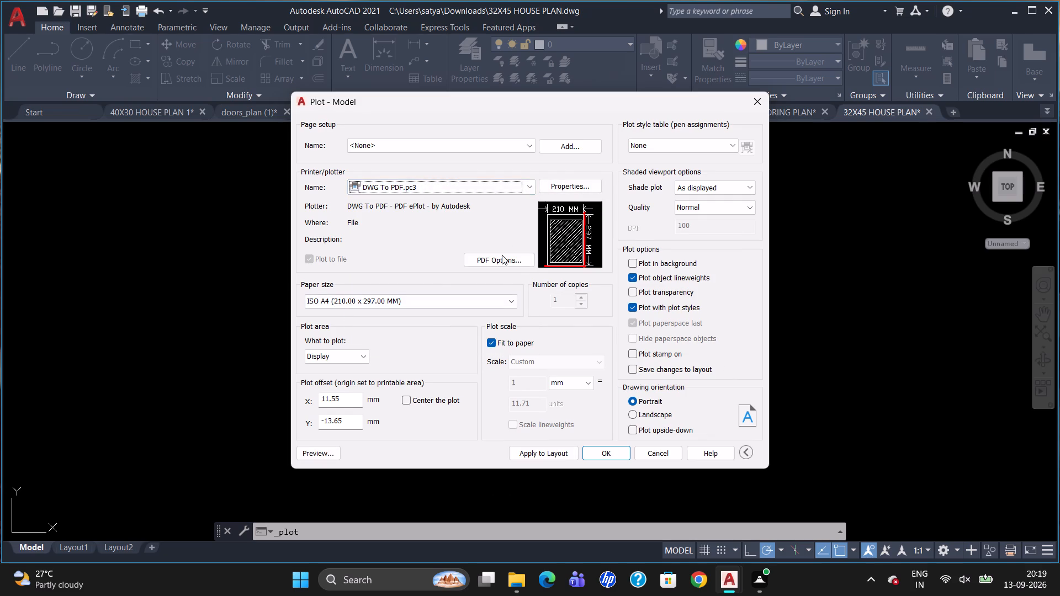
Set the PDF vector and raster image quality to 4800 dpi, applying the changes to the current plot only.
{"action": "left_click", "coordinate": [506, 260]}
{"action": "left_click", "coordinate": [524, 228]}
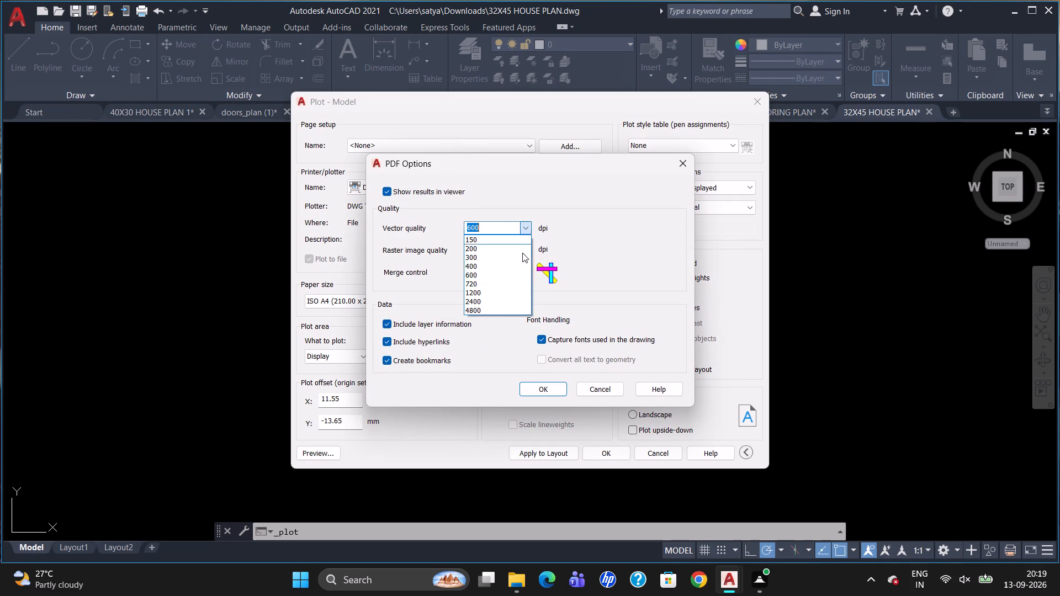
{"action": "left_click", "coordinate": [497, 312]}
{"action": "left_click", "coordinate": [528, 246]}
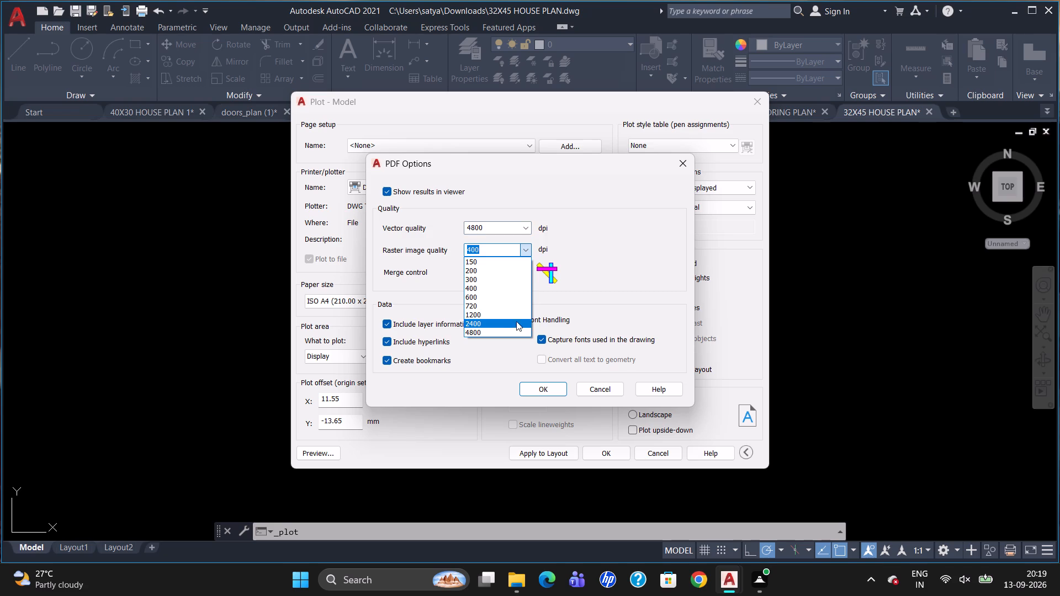
{"action": "left_click", "coordinate": [512, 329]}
{"action": "left_click", "coordinate": [547, 389]}
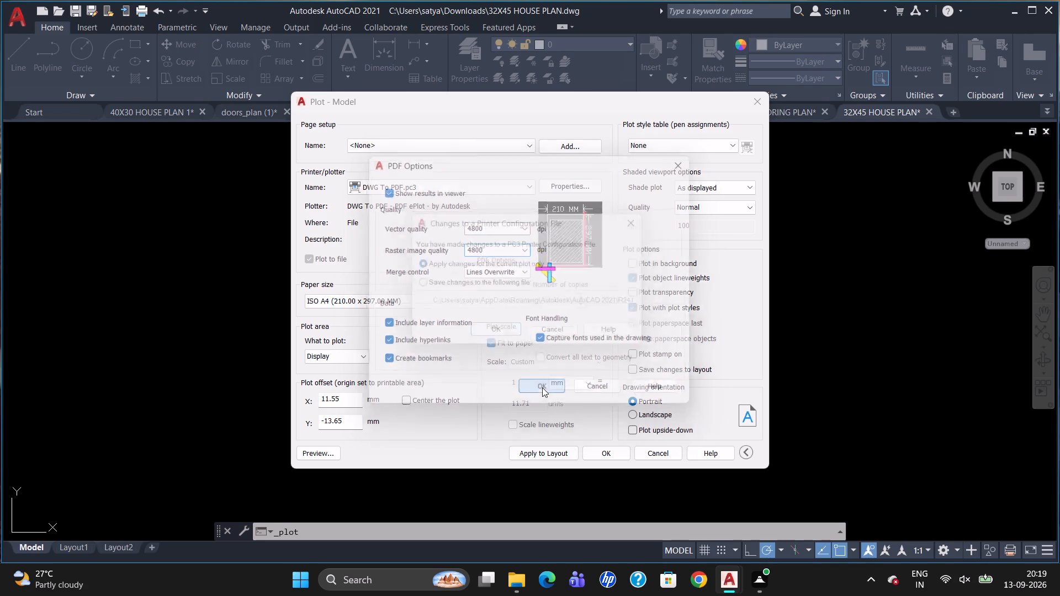
{"action": "left_click", "coordinate": [505, 331]}
Set the paper size to ISO full bleed A3 (297.00 x 420.00 MM) and centre the plot.
{"action": "left_click", "coordinate": [492, 300]}
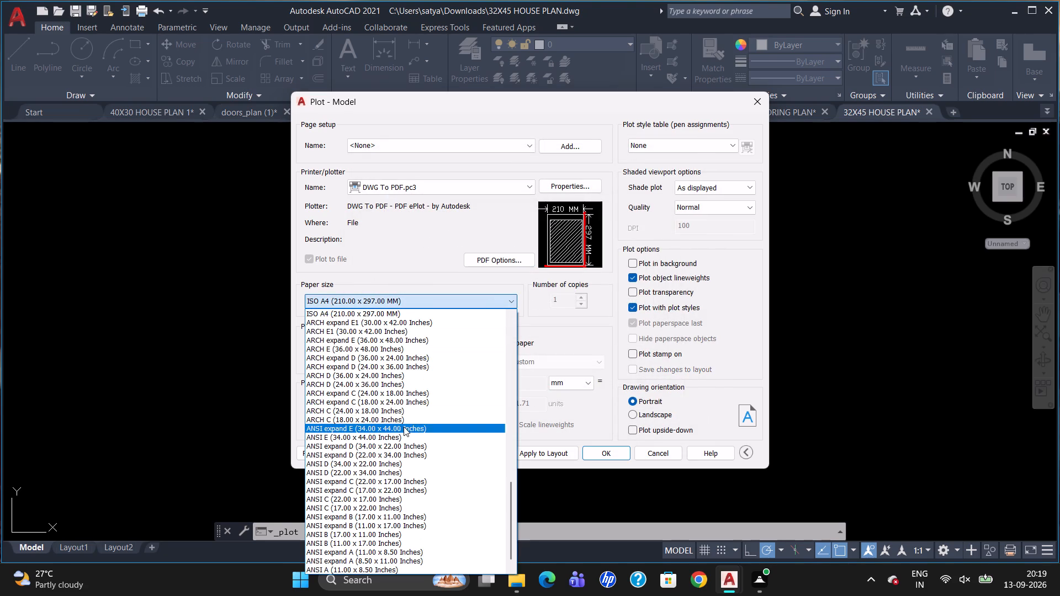
{"action": "scroll", "coordinate": [404, 427], "scroll_direction": "up", "scroll_amount": 15}
{"action": "scroll", "coordinate": [413, 356], "scroll_direction": "up", "scroll_amount": 2}
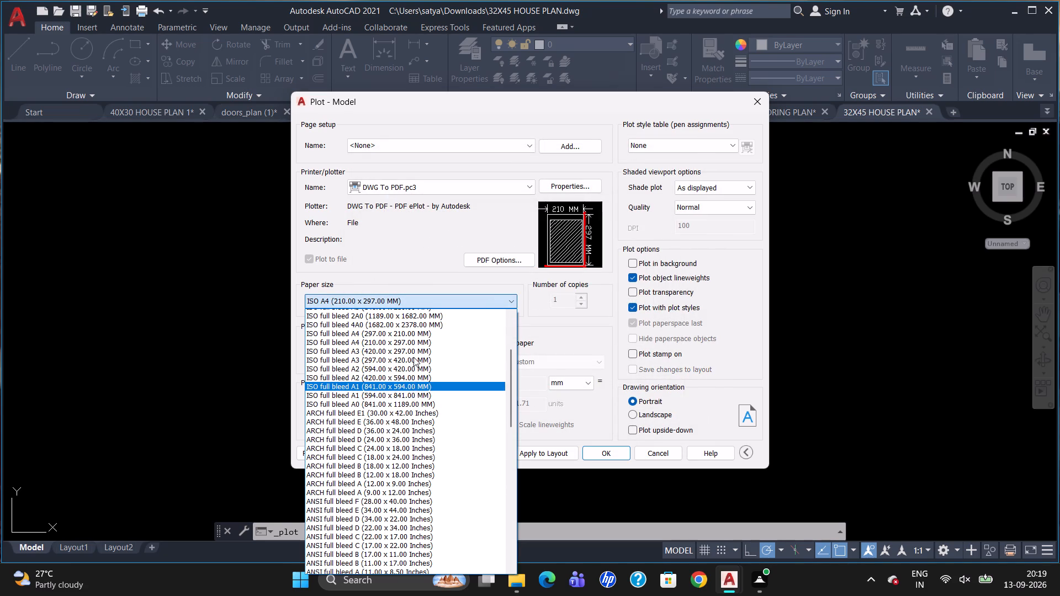
{"action": "left_click", "coordinate": [427, 383]}
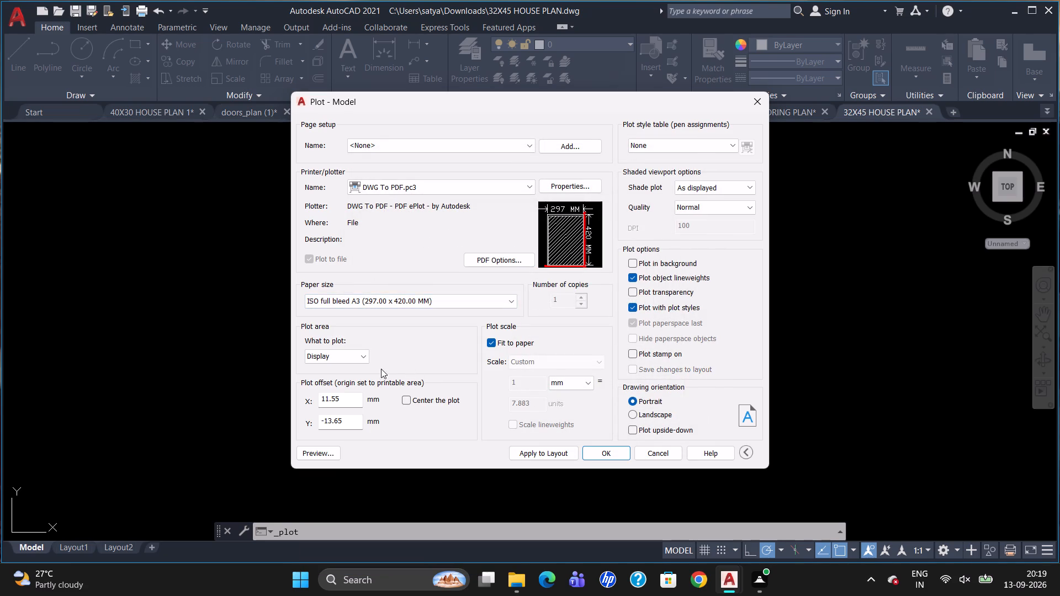
{"action": "left_click", "coordinate": [404, 398]}
Set the shaded viewport quality to Maximum and assign the acad.ctb plot style table.
{"action": "left_click", "coordinate": [690, 209]}
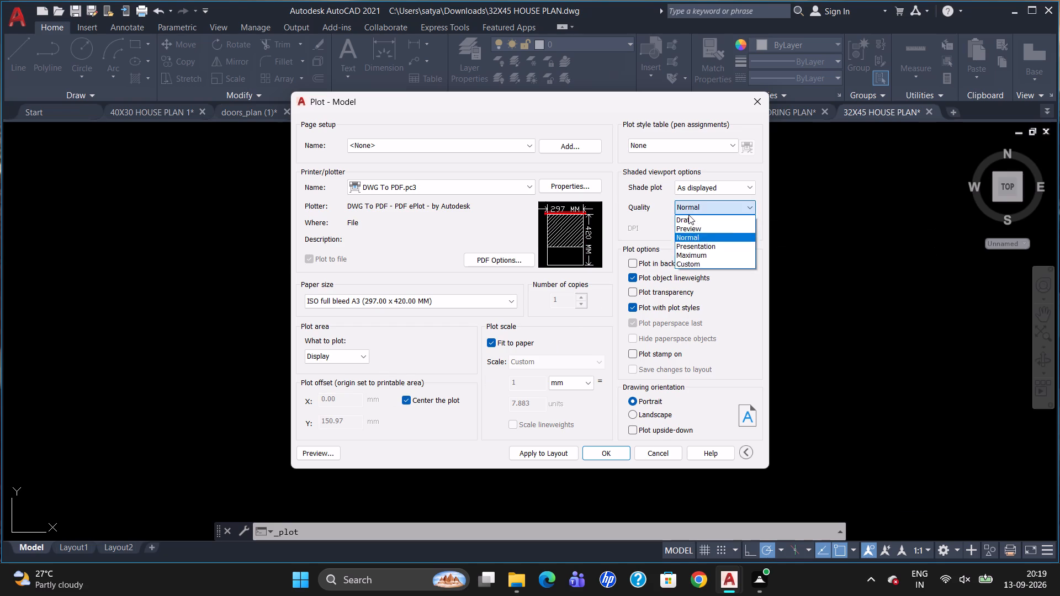
{"action": "left_click", "coordinate": [696, 257]}
{"action": "left_click", "coordinate": [689, 143]}
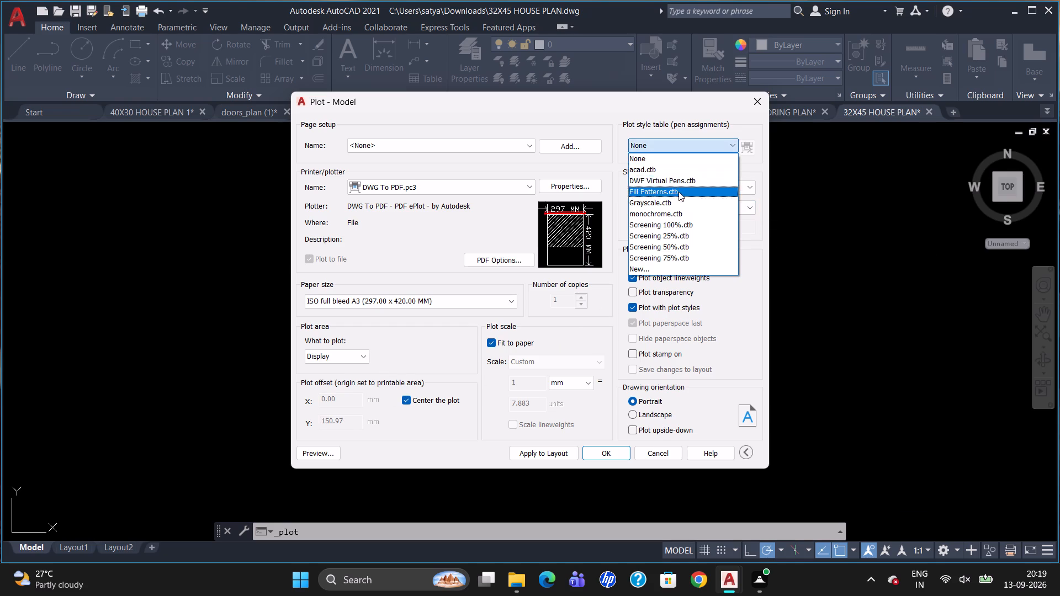
{"action": "left_click", "coordinate": [677, 173]}
{"action": "left_click", "coordinate": [527, 321]}
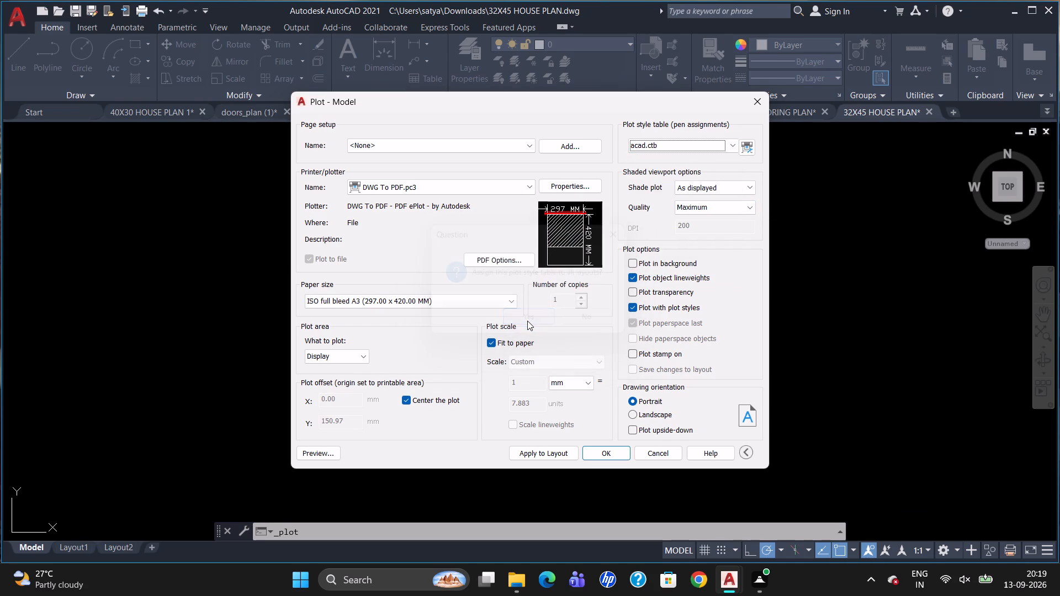
Define the plot area as a window enclosing the whole floor plan, its dimensions and the title.
{"action": "left_click", "coordinate": [364, 355]}
{"action": "left_click", "coordinate": [355, 393]}
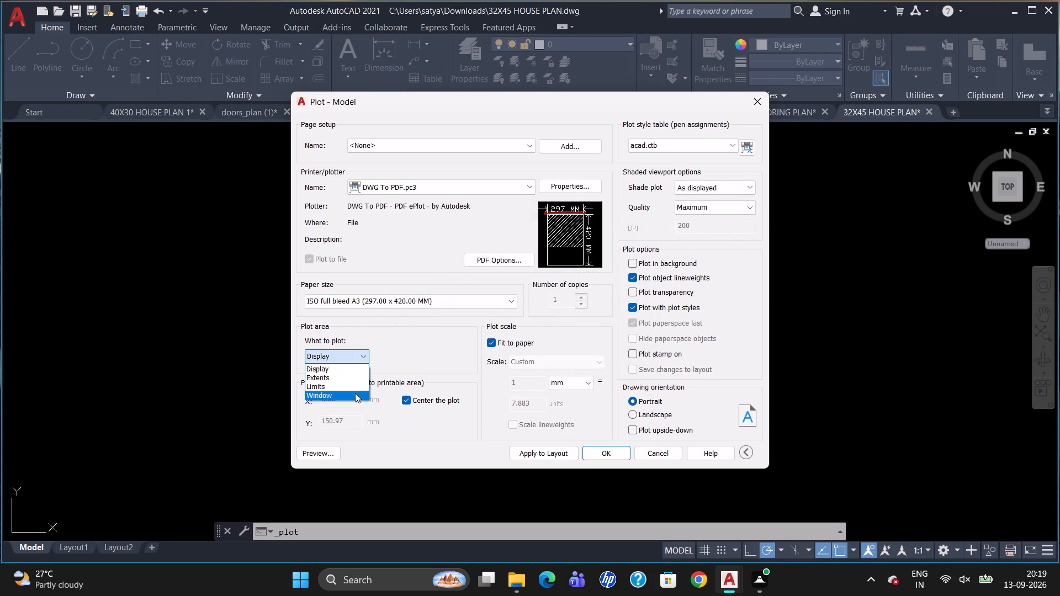
{"action": "scroll", "coordinate": [489, 332], "scroll_direction": "down", "scroll_amount": 1}
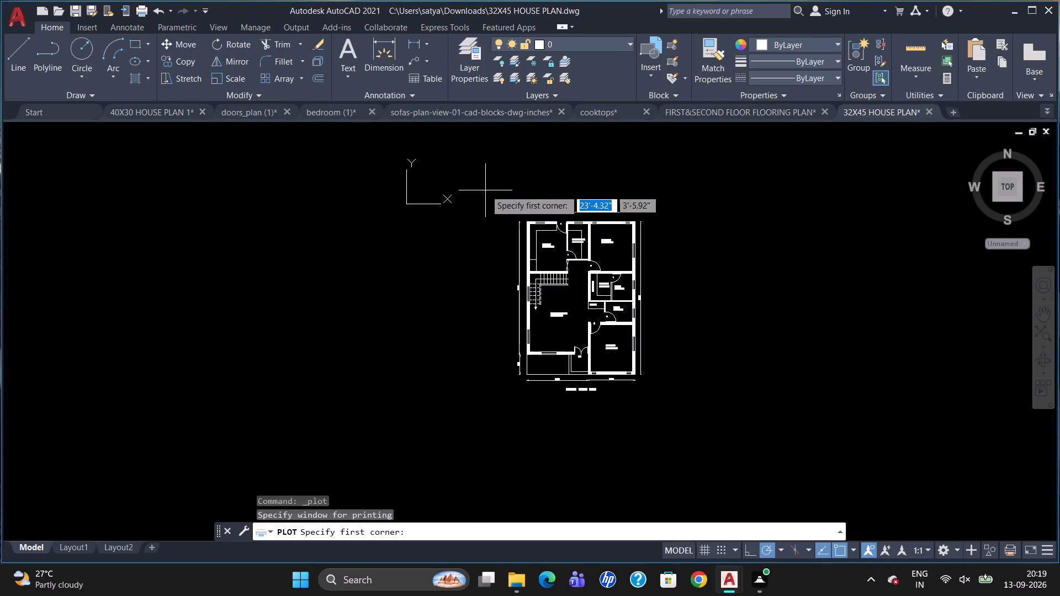
{"action": "left_click_drag", "start_coordinate": [485, 183], "coordinate": [715, 469]}
{"action": "left_click", "coordinate": [715, 468]}
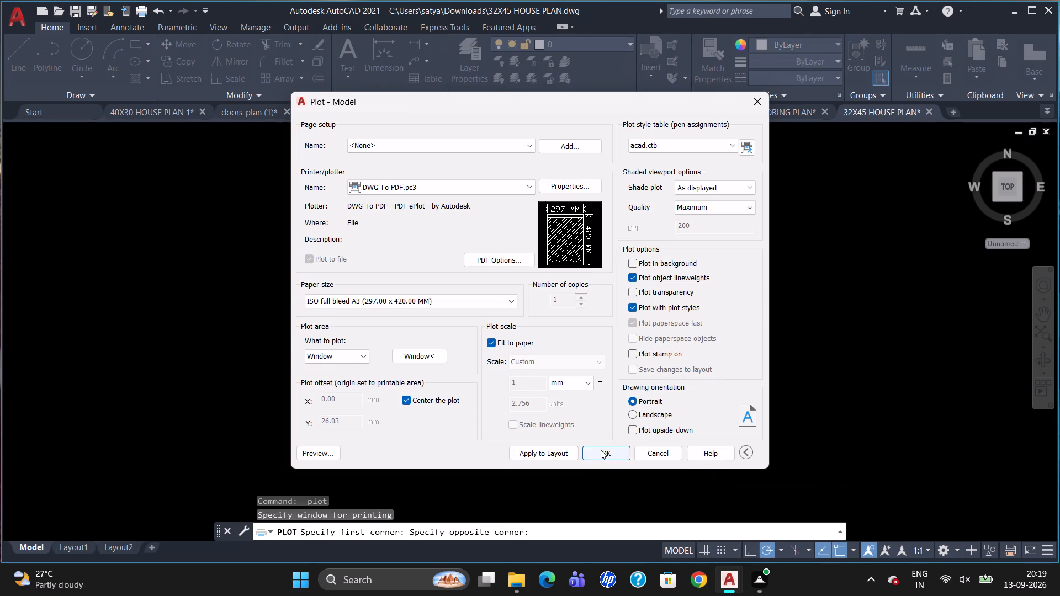
Run the plot and save the resulting PDF file.
{"action": "left_click", "coordinate": [601, 450]}
{"action": "left_click", "coordinate": [735, 413]}
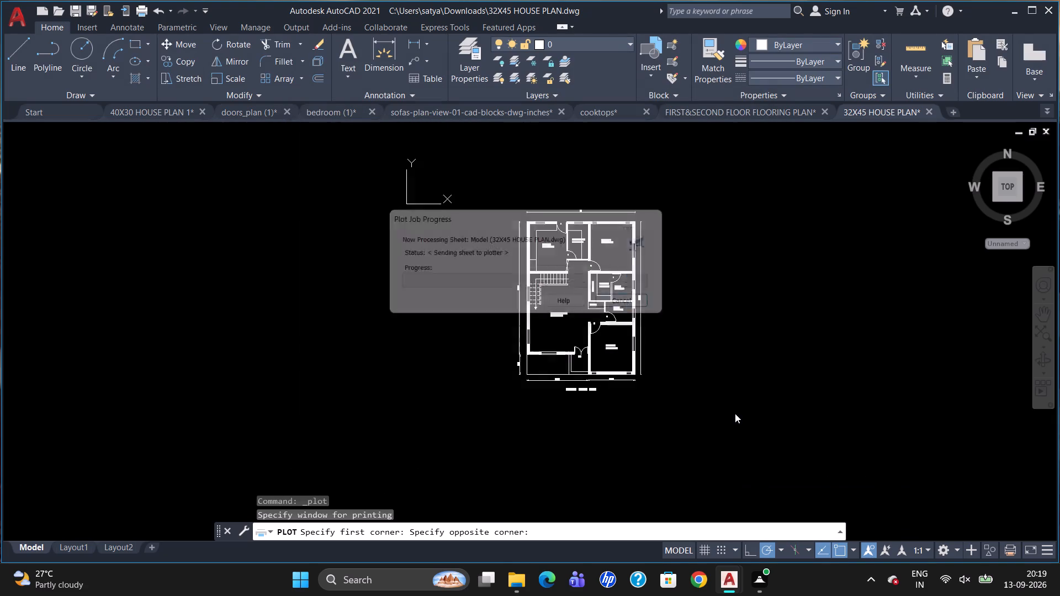